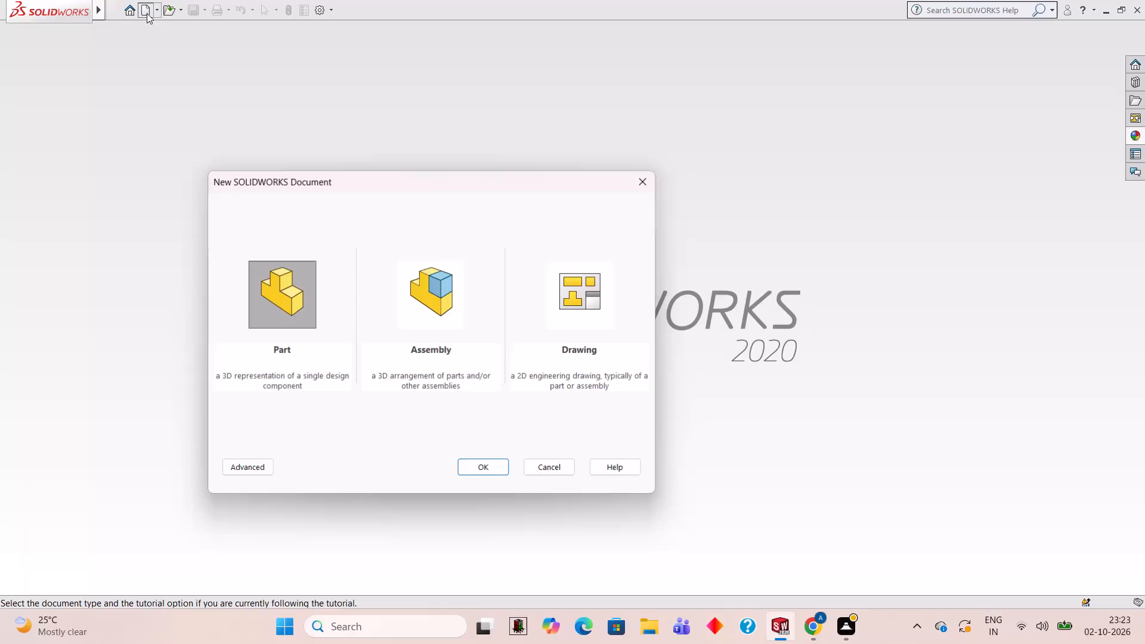
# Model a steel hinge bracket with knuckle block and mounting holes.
# Create a new part document.
pyautogui.click(473, 468)
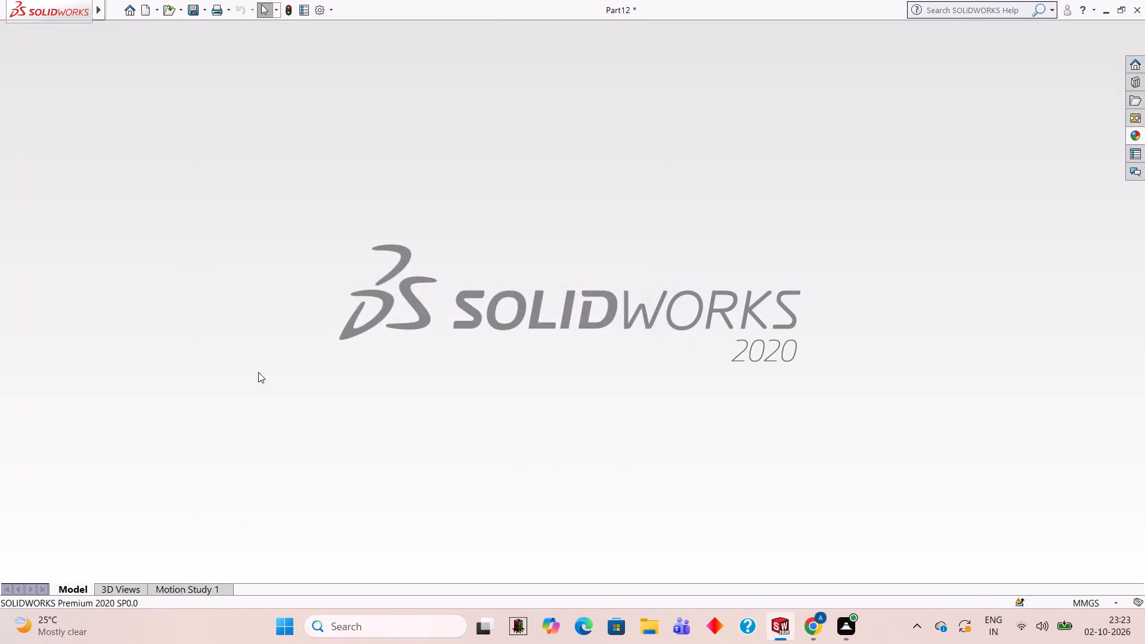
# On the Front Plane, sketch a closed rectangle of lines from the origin, 100 mm wide and 50 mm high.
pyautogui.click(63, 222)
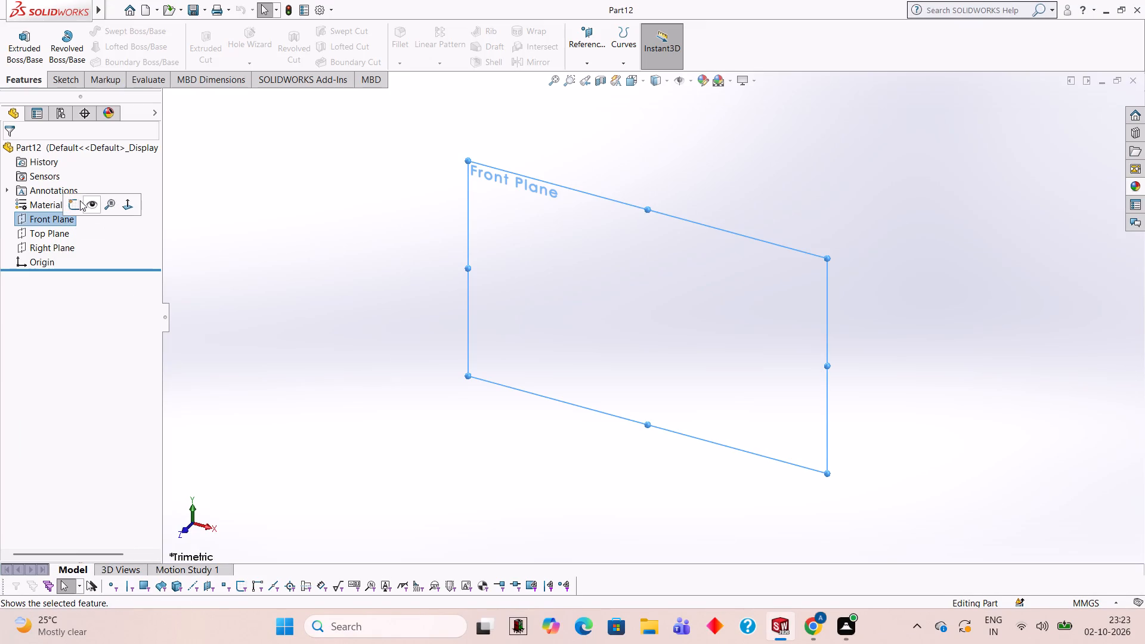
pyautogui.click(80, 200)
pyautogui.click(527, 294)
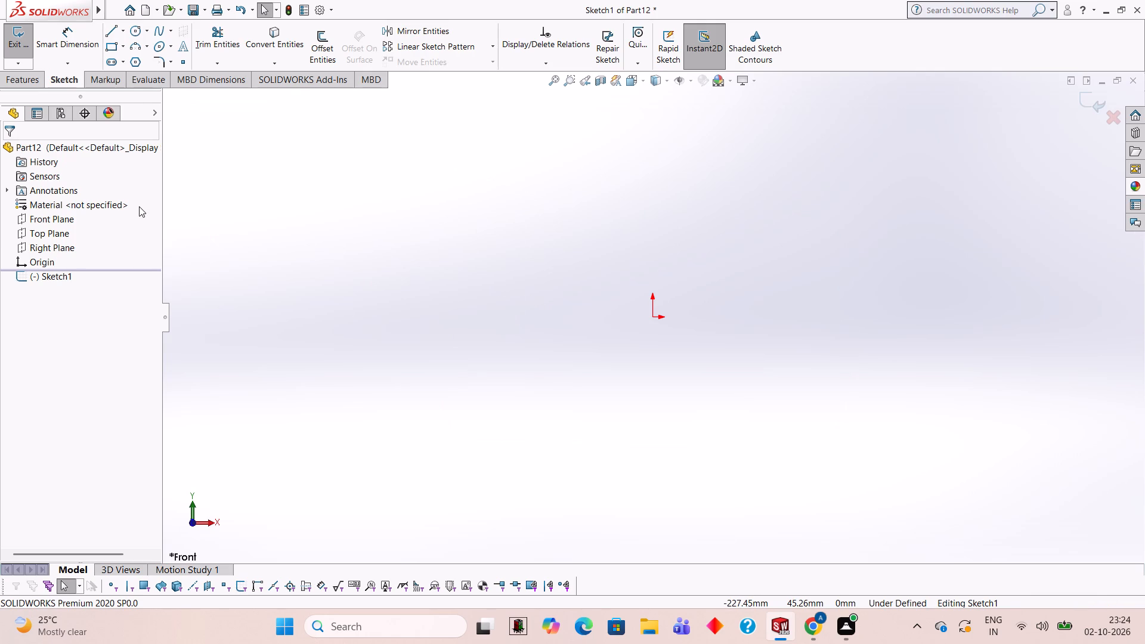
pyautogui.click(113, 30)
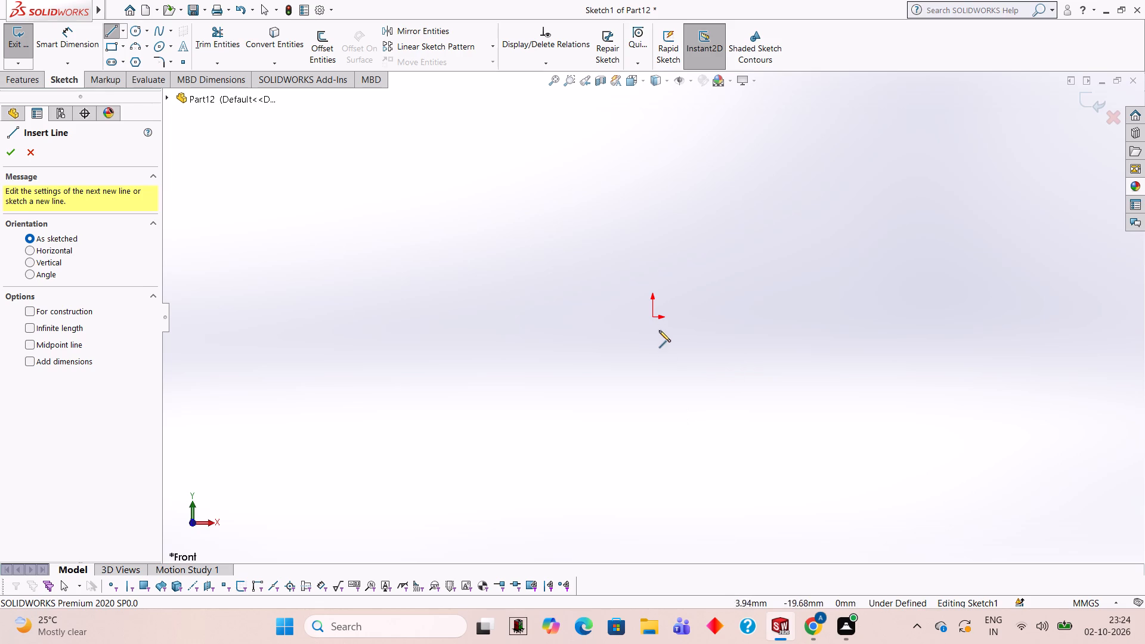
pyautogui.click(652, 316)
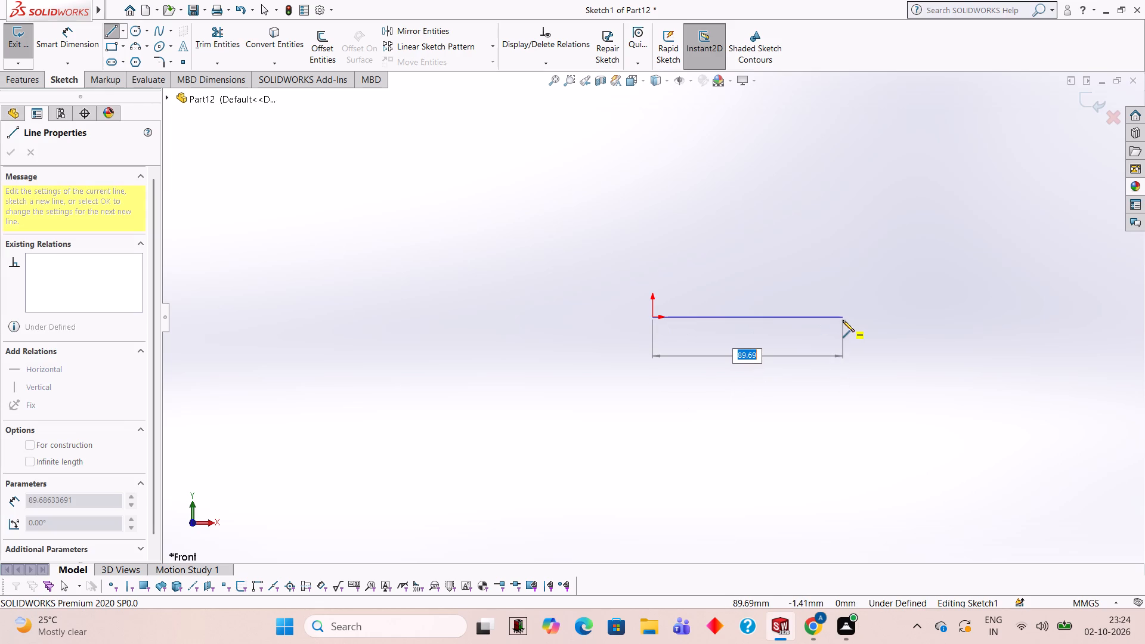
pyautogui.write('100')
pyautogui.press('Return')
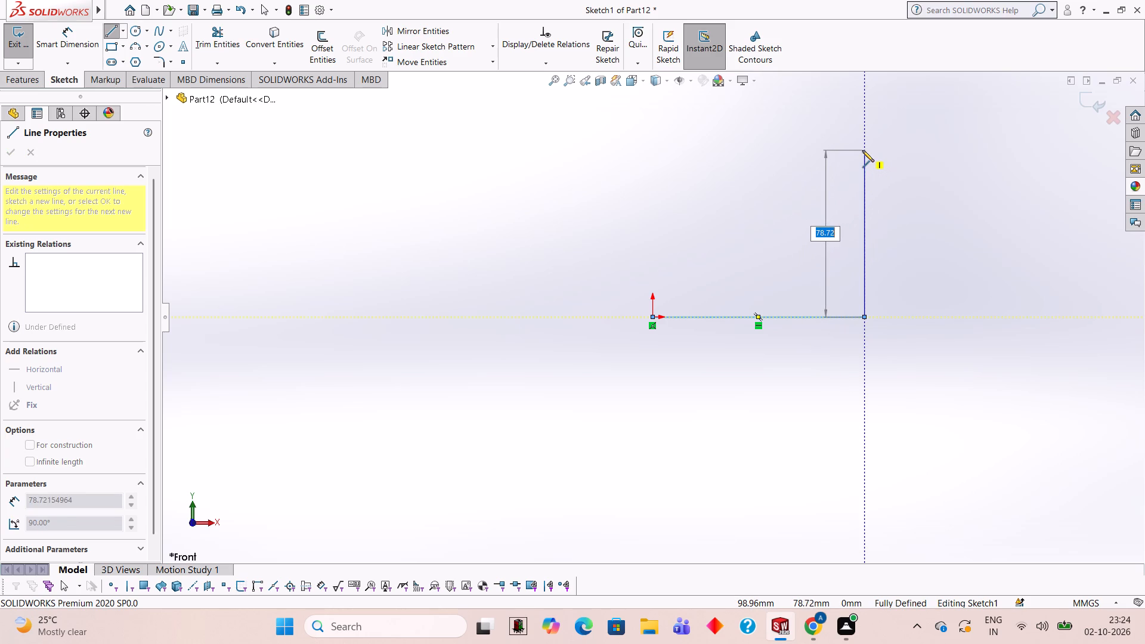
pyautogui.write('50')
pyautogui.press('Return')
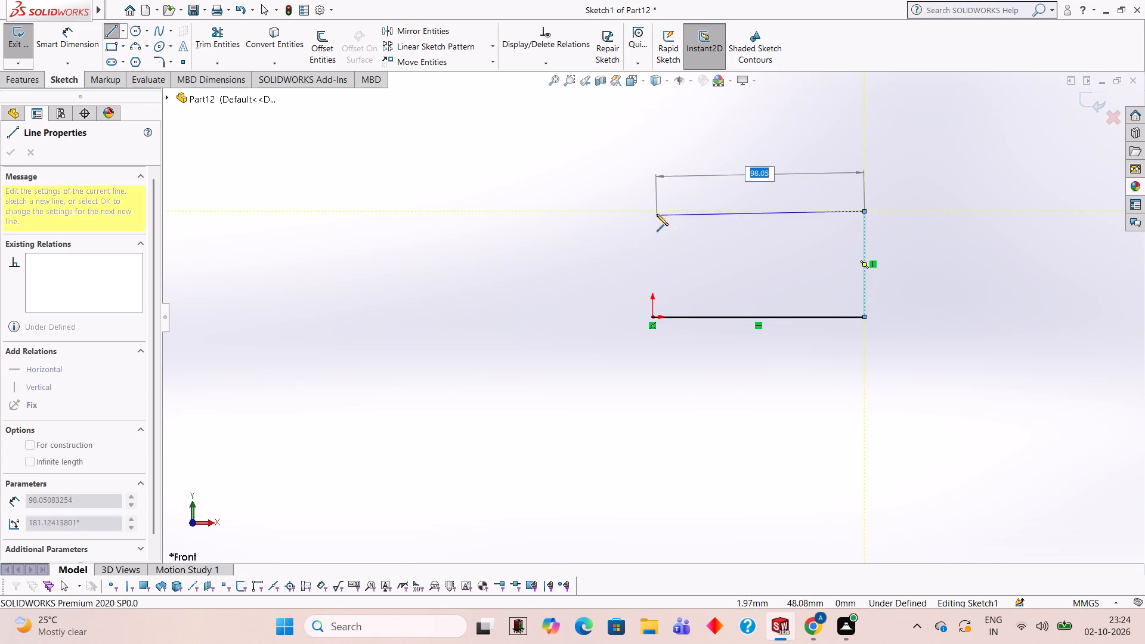
pyautogui.write('100')
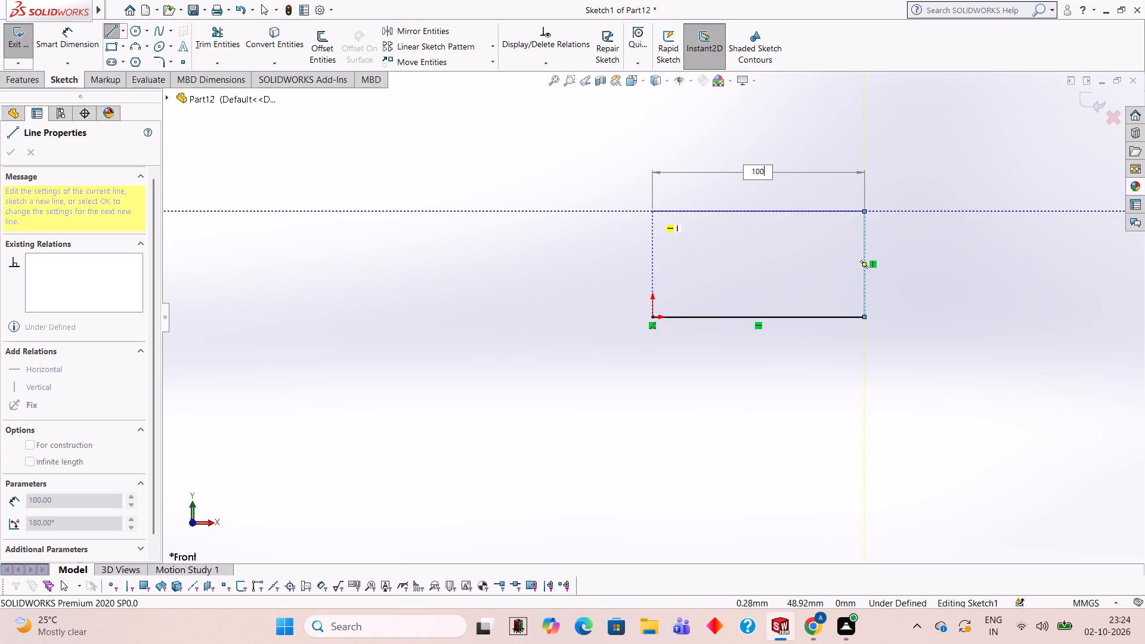
pyautogui.press('Return')
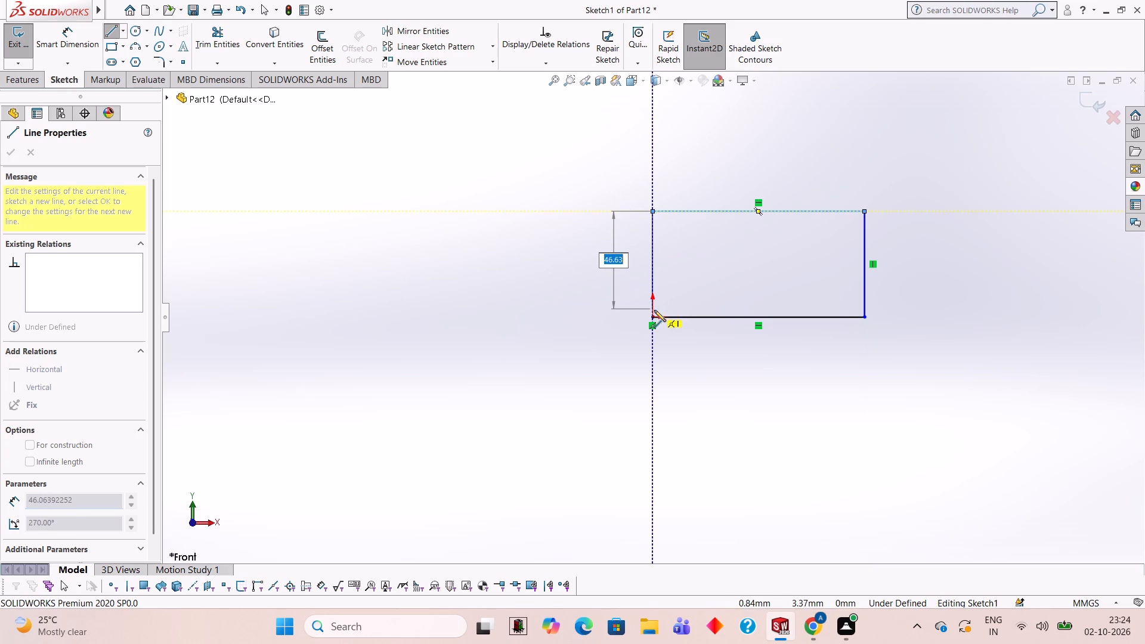
pyautogui.click(652, 316)
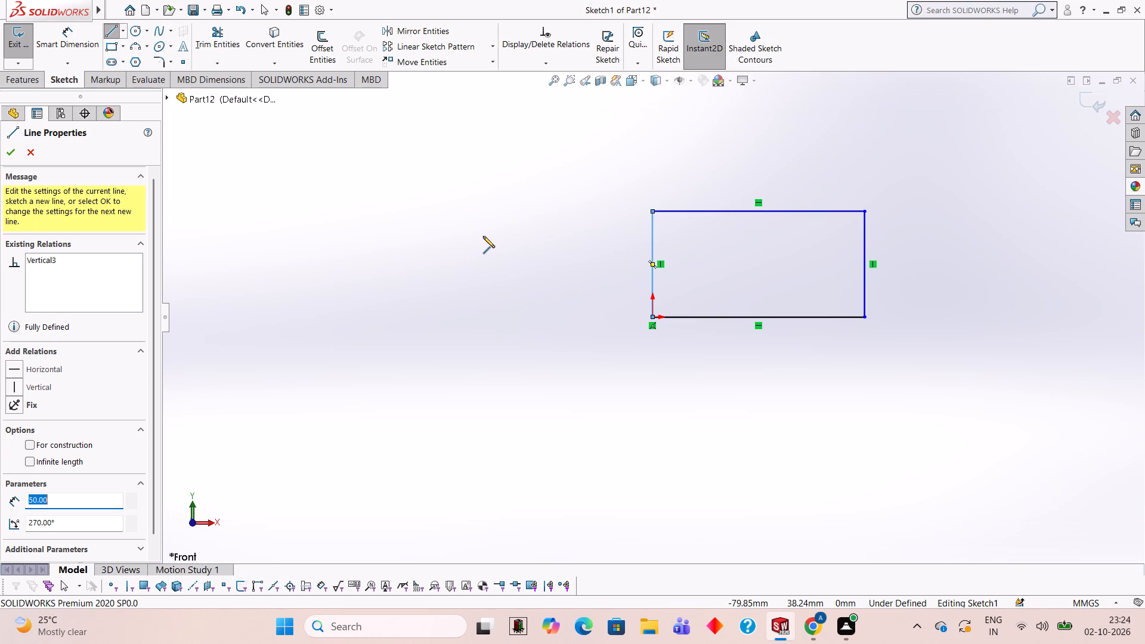
# Apply 10 mm sketch fillets to all four corners of the rectangle.
pyautogui.click(162, 61)
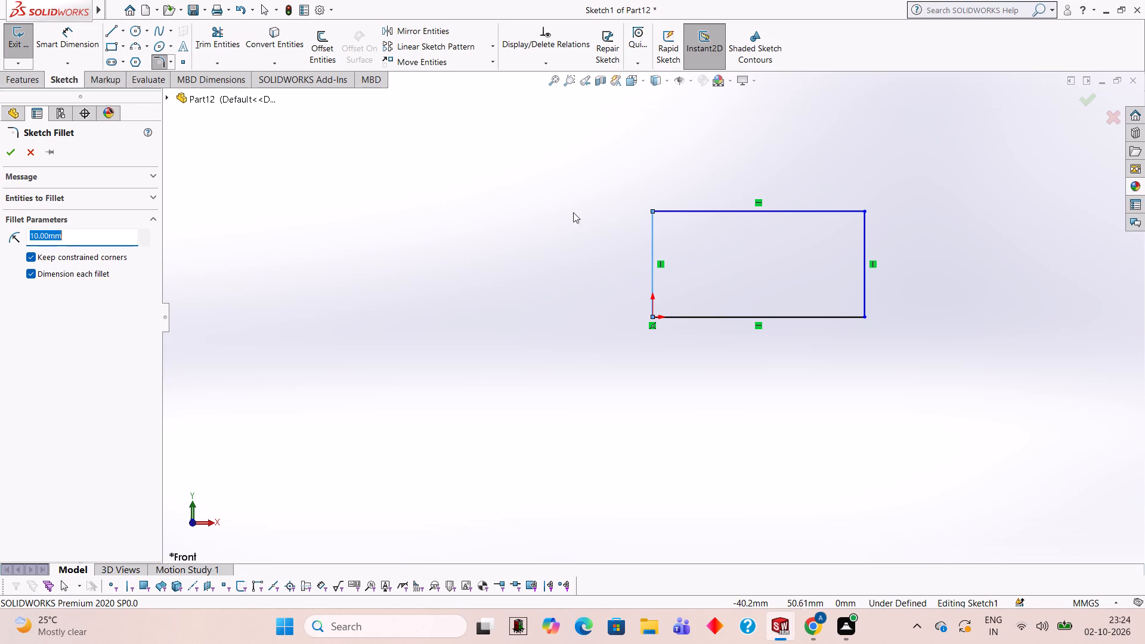
pyautogui.click(685, 211)
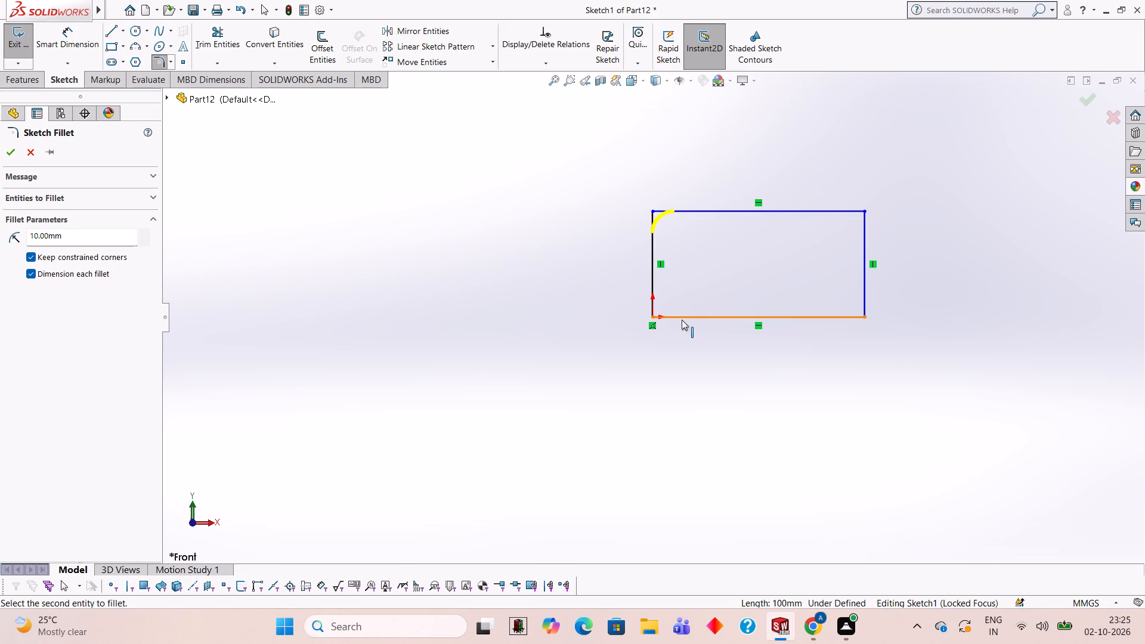
pyautogui.click(652, 288)
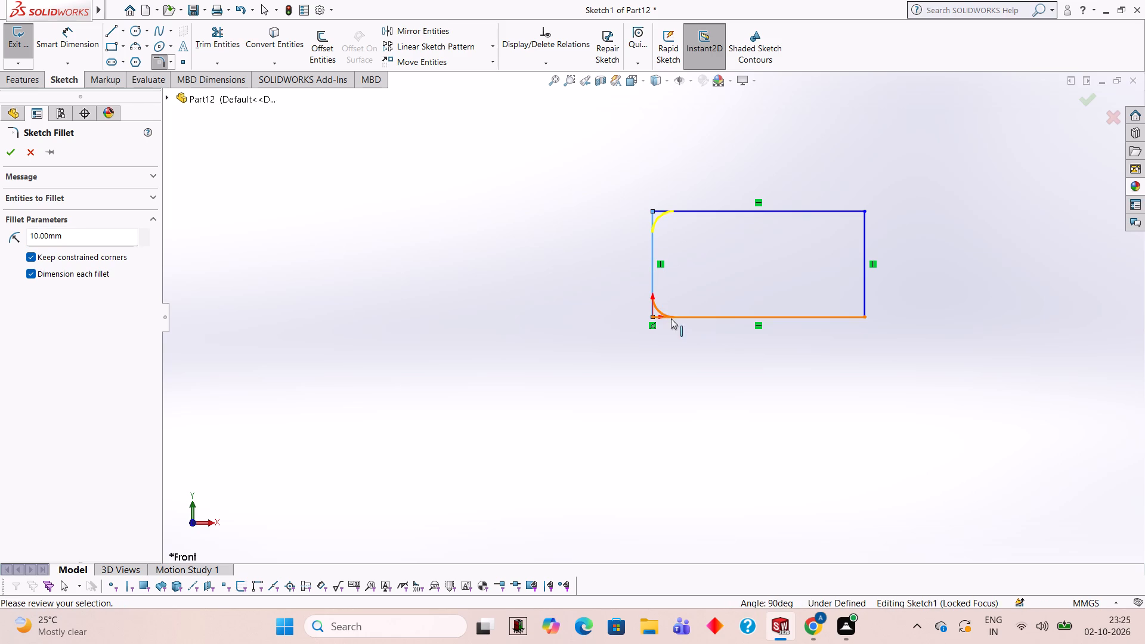
pyautogui.click(671, 318)
pyautogui.click(867, 302)
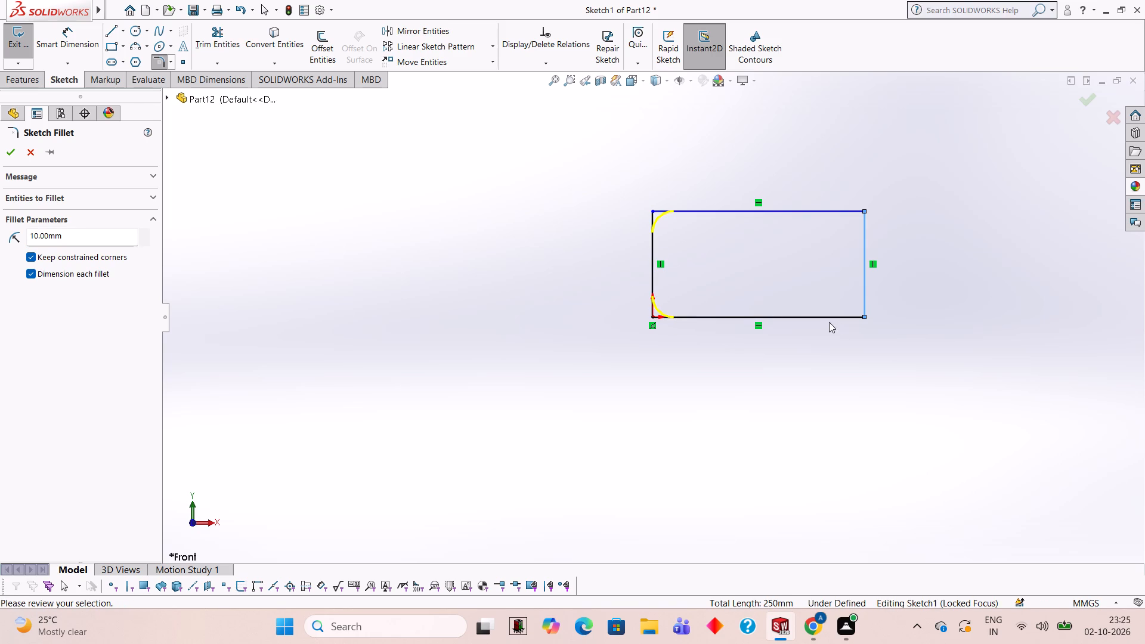
pyautogui.click(827, 314)
pyautogui.click(827, 211)
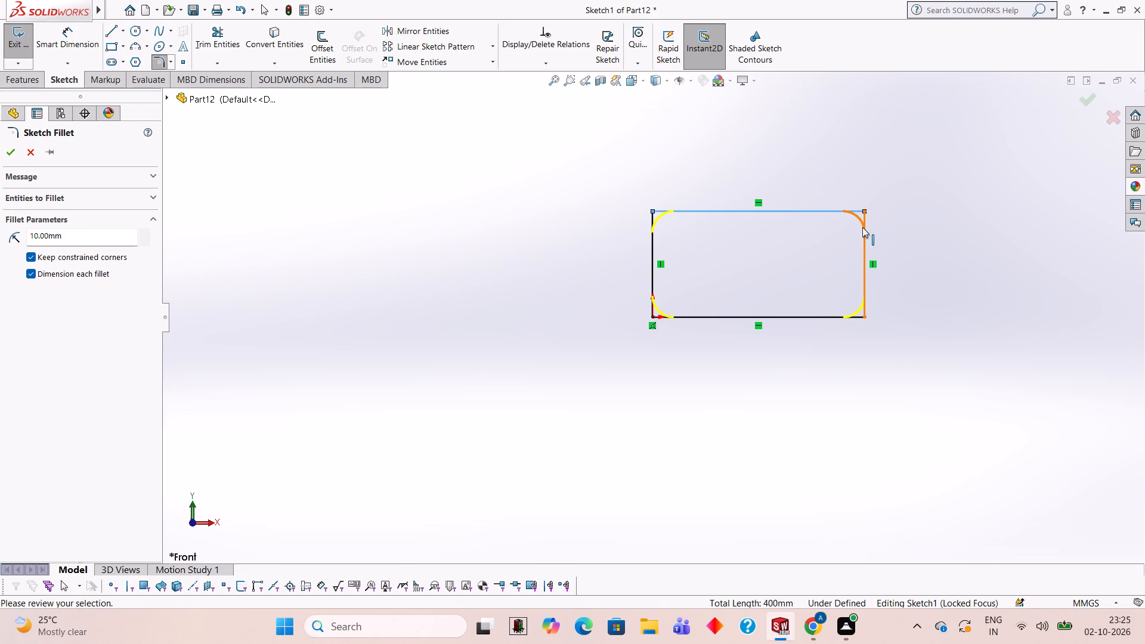
pyautogui.click(862, 227)
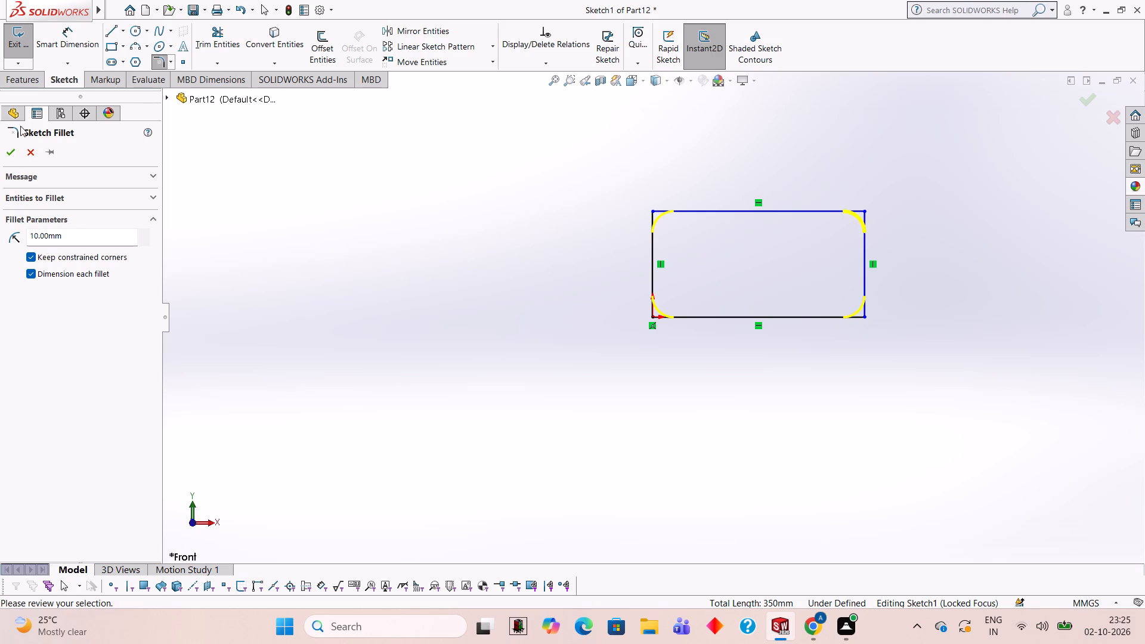
pyautogui.click(14, 154)
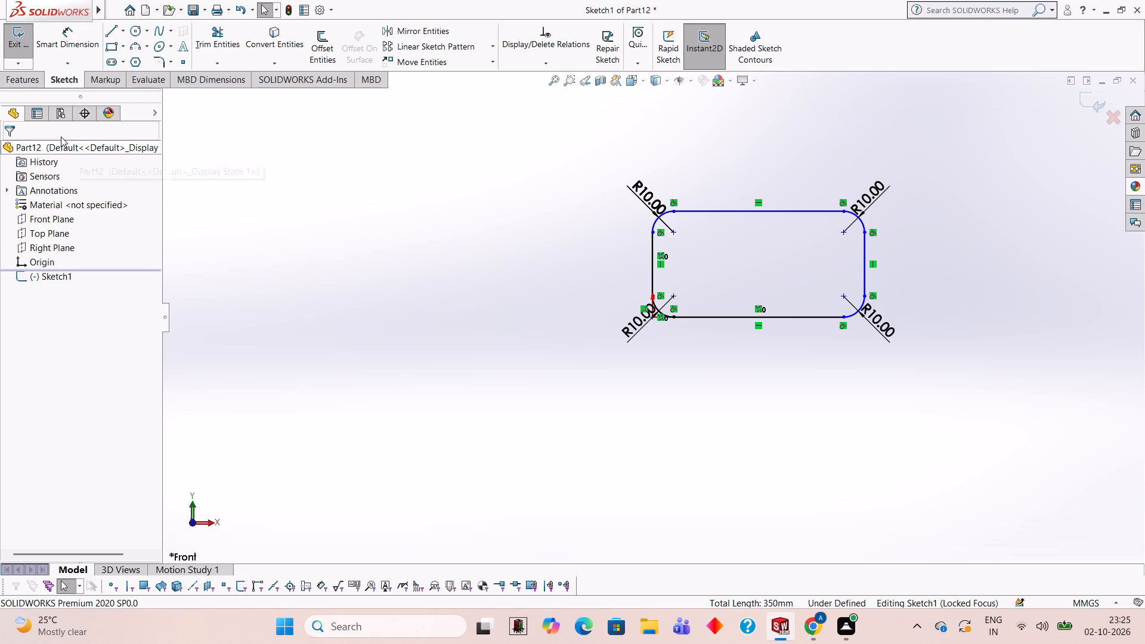
# Extrude the rounded rectangle as a blind boss 15 mm deep.
pyautogui.click(23, 86)
pyautogui.click(29, 59)
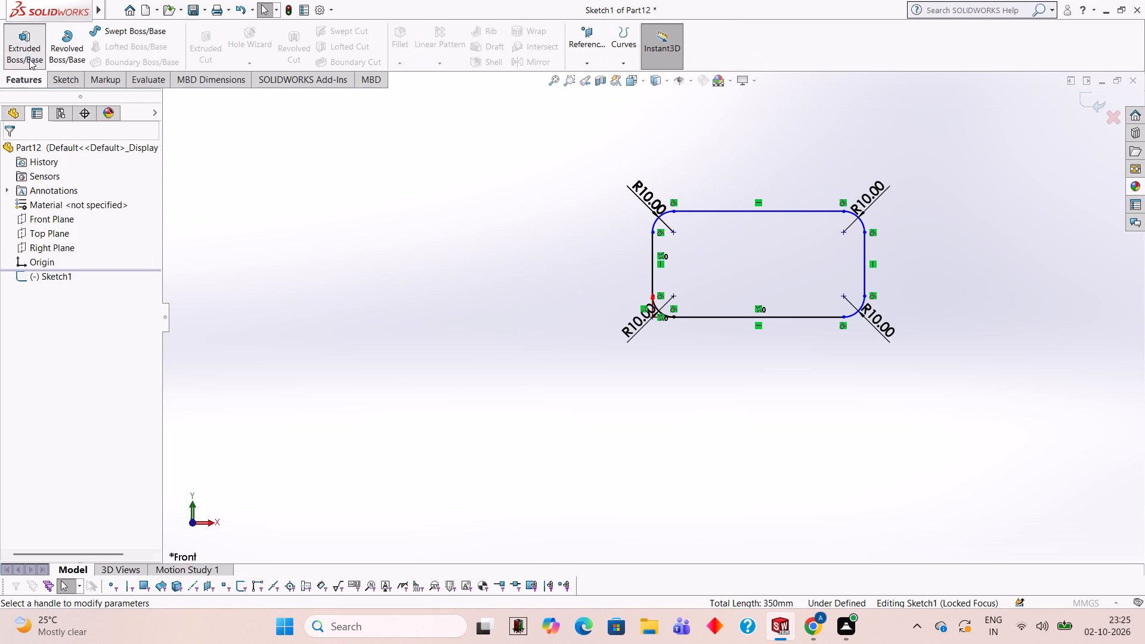
pyautogui.write('15')
pyautogui.press('Return')
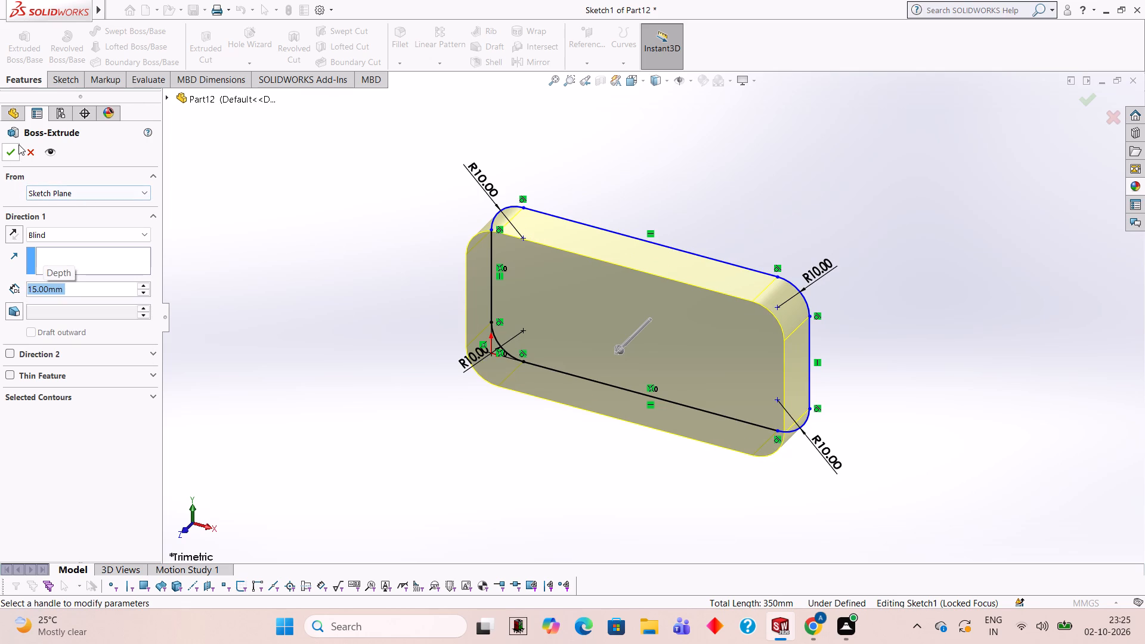
pyautogui.click(18, 144)
pyautogui.click(305, 324)
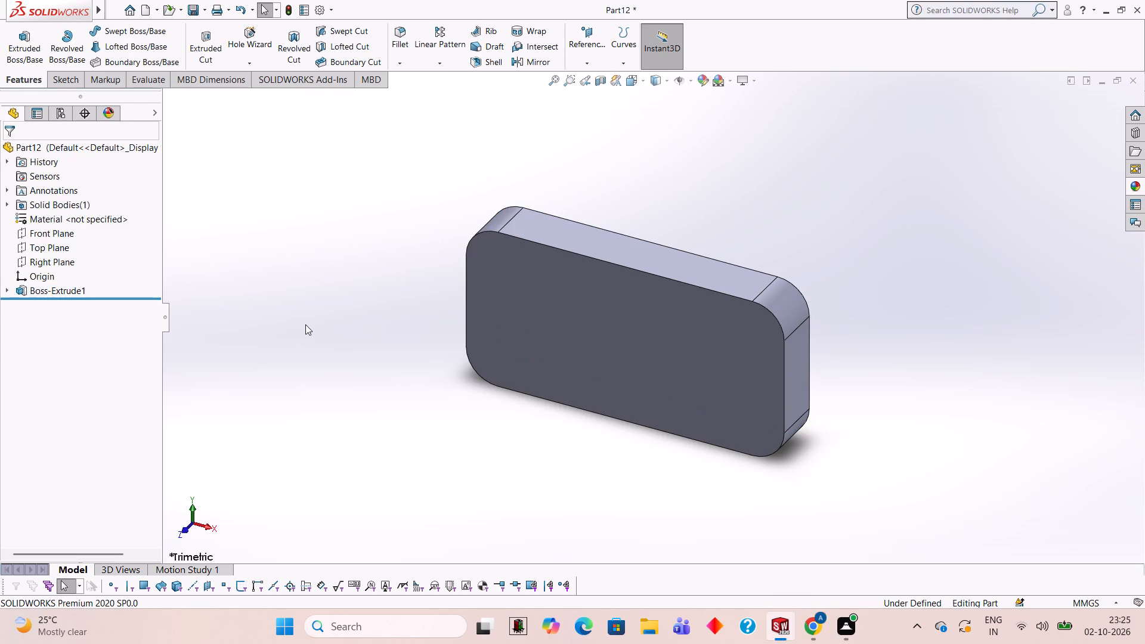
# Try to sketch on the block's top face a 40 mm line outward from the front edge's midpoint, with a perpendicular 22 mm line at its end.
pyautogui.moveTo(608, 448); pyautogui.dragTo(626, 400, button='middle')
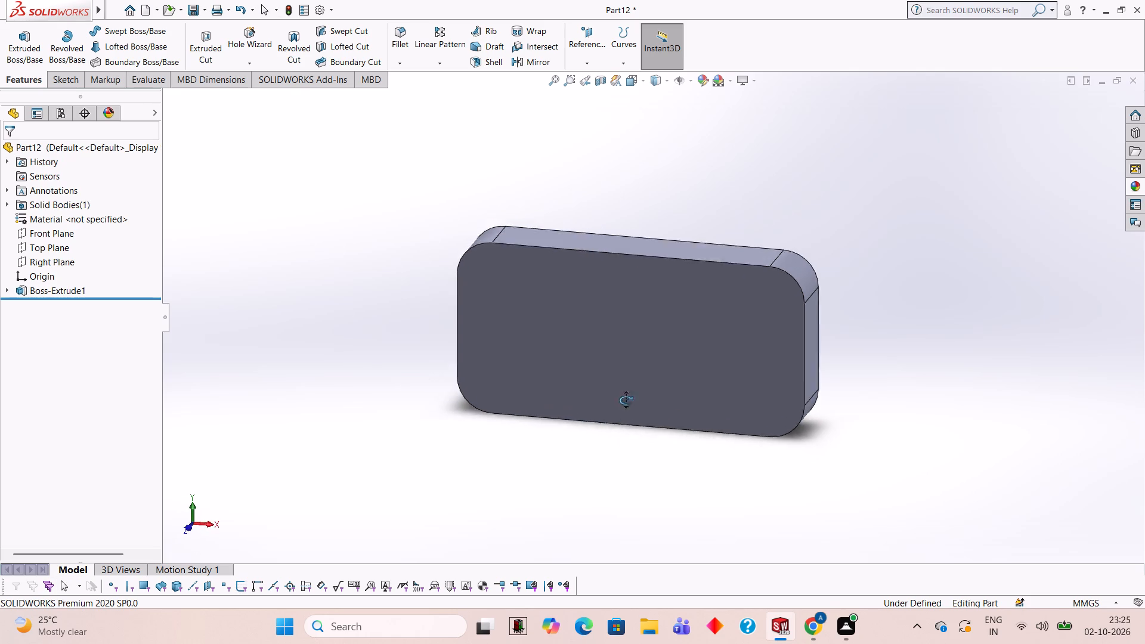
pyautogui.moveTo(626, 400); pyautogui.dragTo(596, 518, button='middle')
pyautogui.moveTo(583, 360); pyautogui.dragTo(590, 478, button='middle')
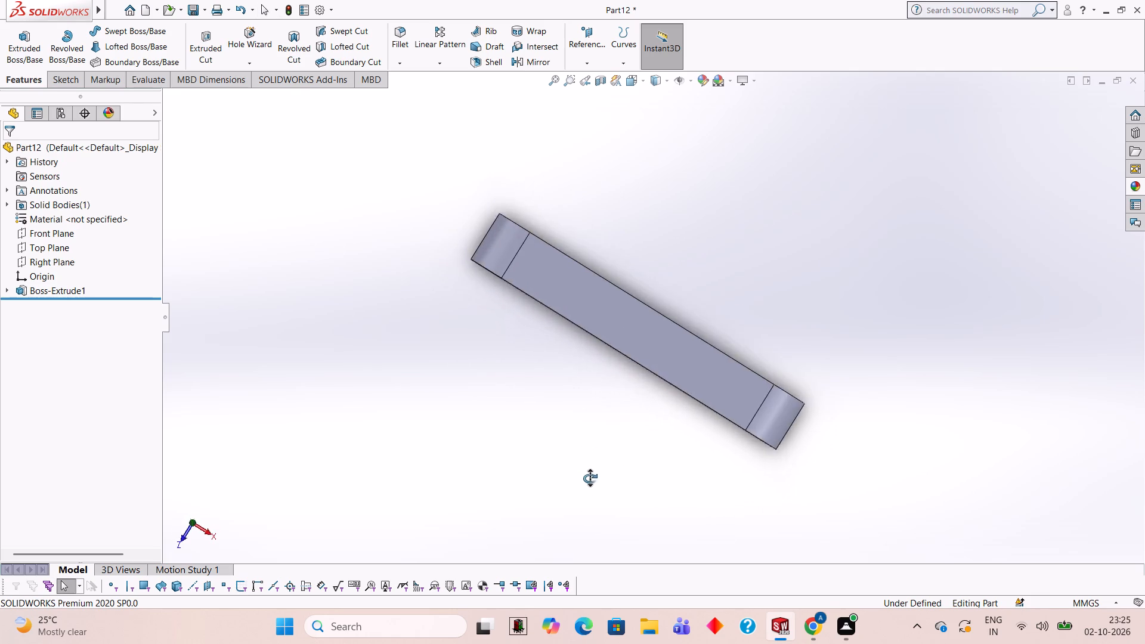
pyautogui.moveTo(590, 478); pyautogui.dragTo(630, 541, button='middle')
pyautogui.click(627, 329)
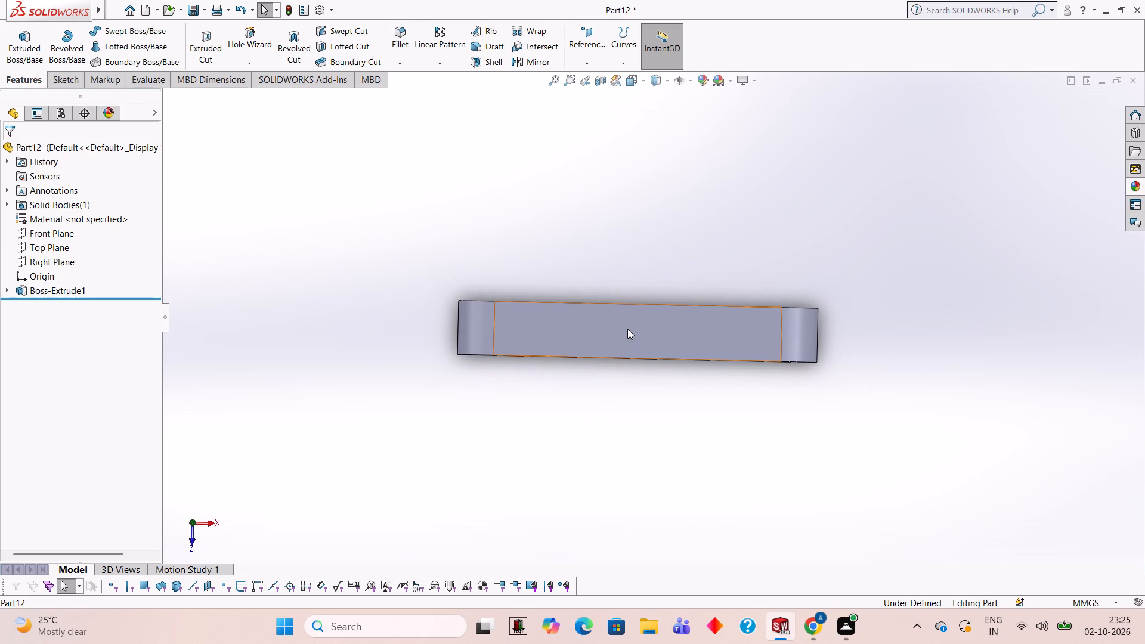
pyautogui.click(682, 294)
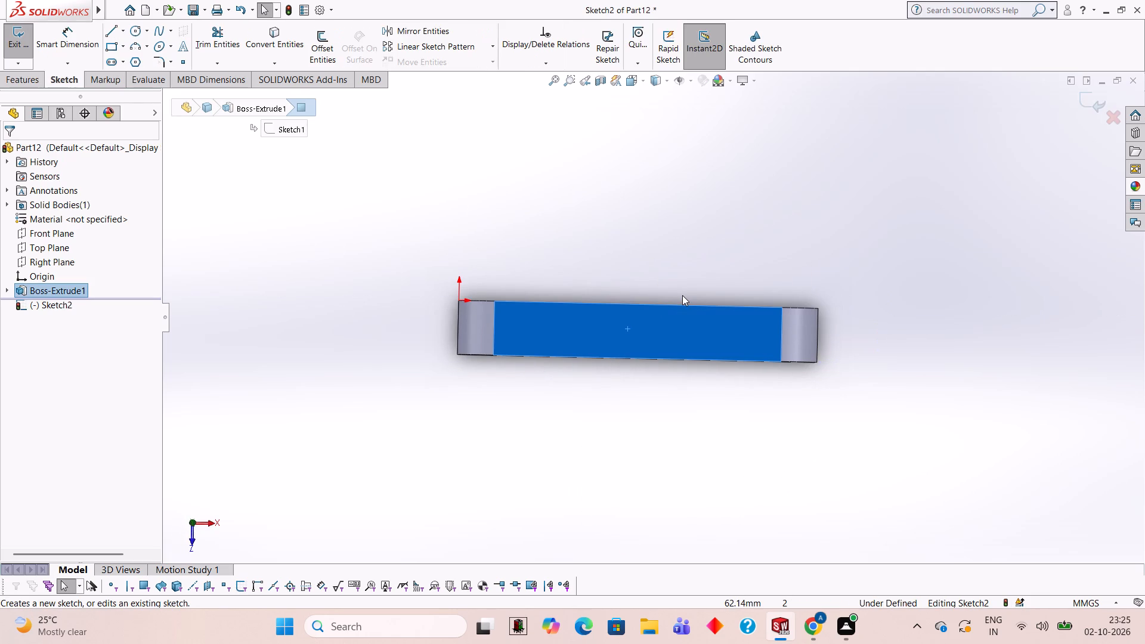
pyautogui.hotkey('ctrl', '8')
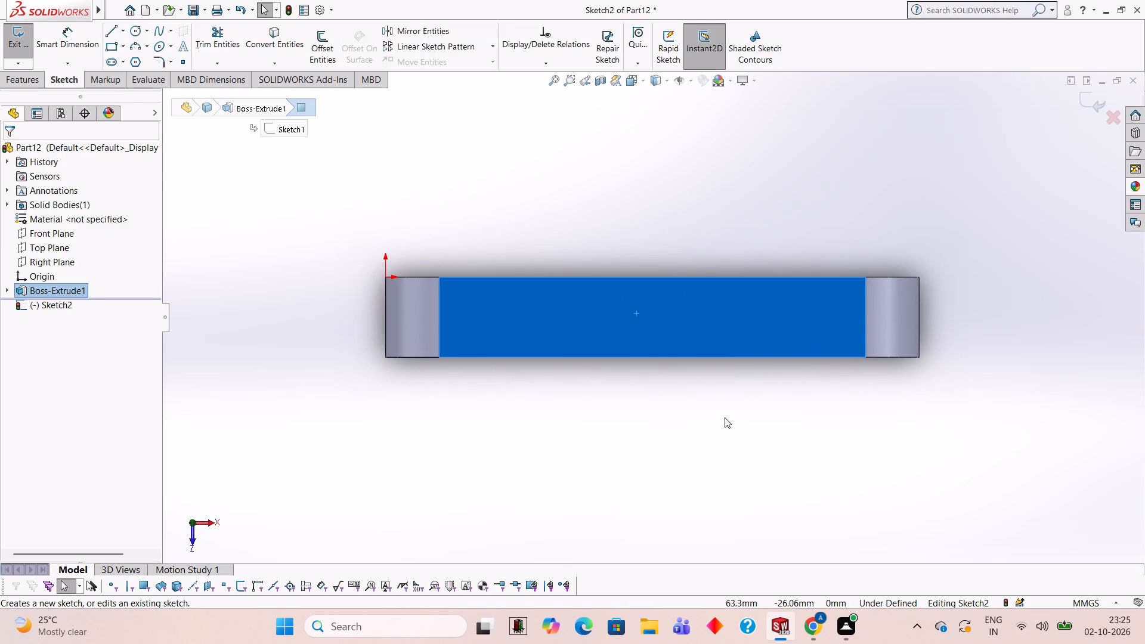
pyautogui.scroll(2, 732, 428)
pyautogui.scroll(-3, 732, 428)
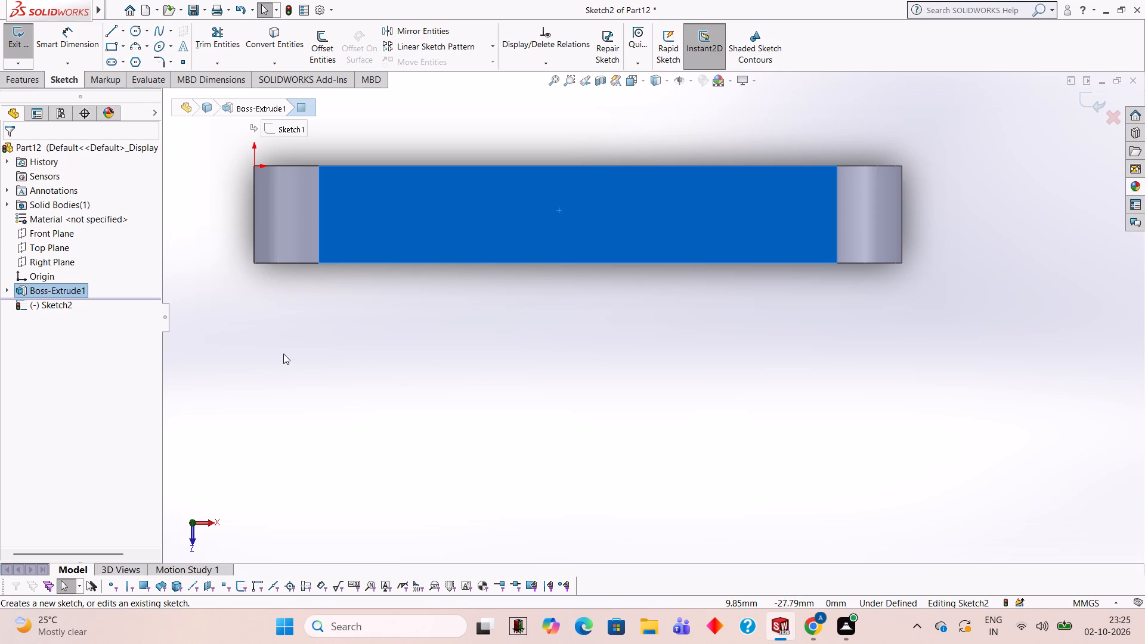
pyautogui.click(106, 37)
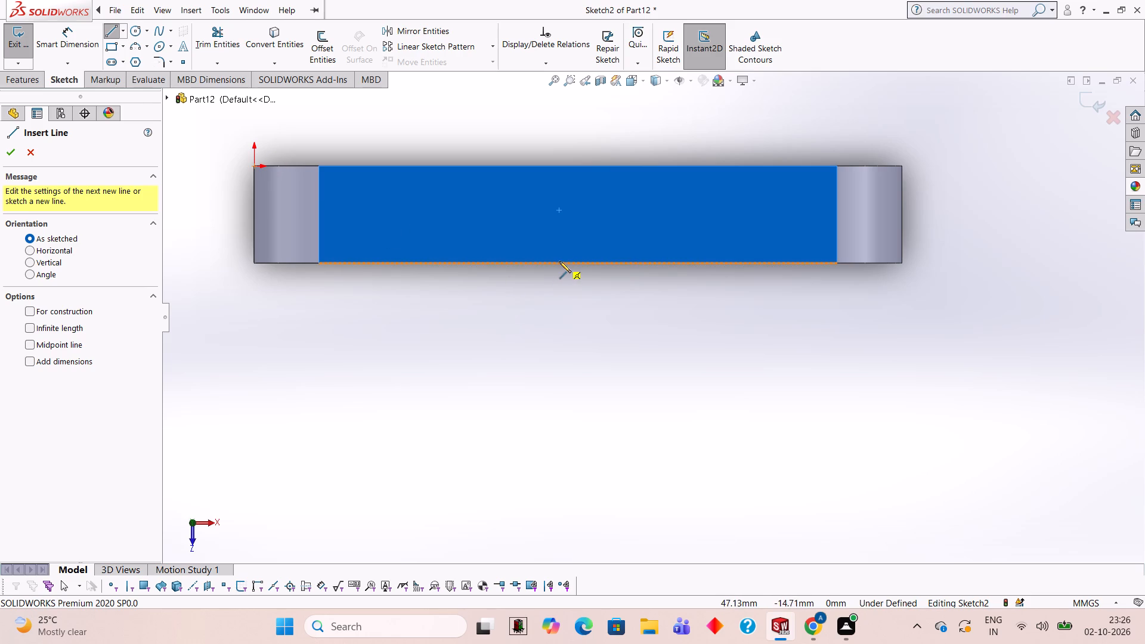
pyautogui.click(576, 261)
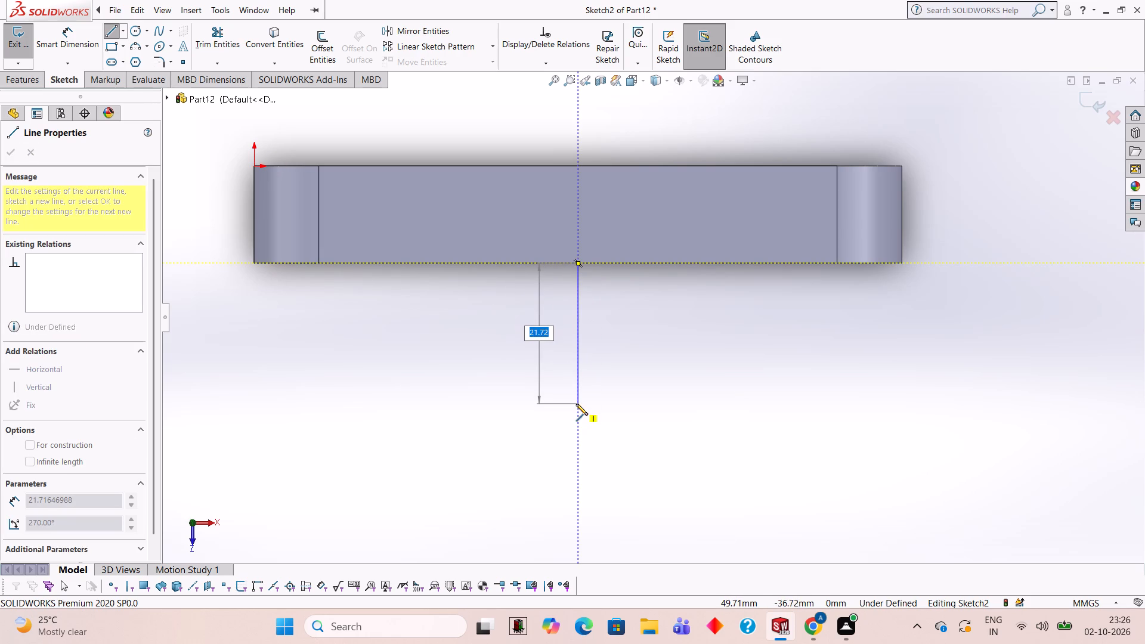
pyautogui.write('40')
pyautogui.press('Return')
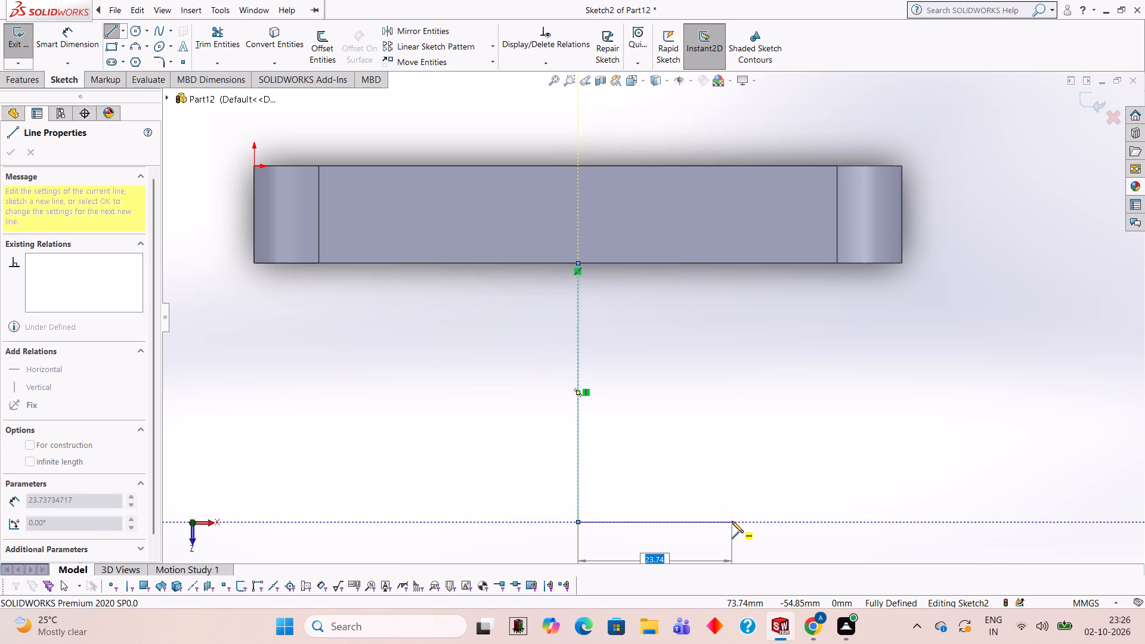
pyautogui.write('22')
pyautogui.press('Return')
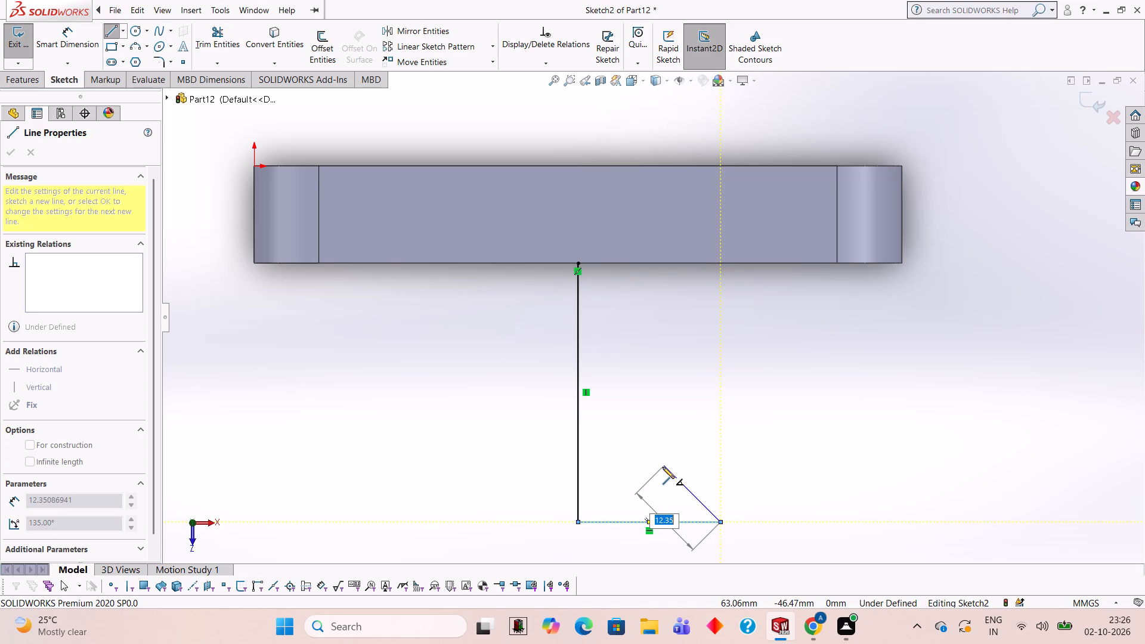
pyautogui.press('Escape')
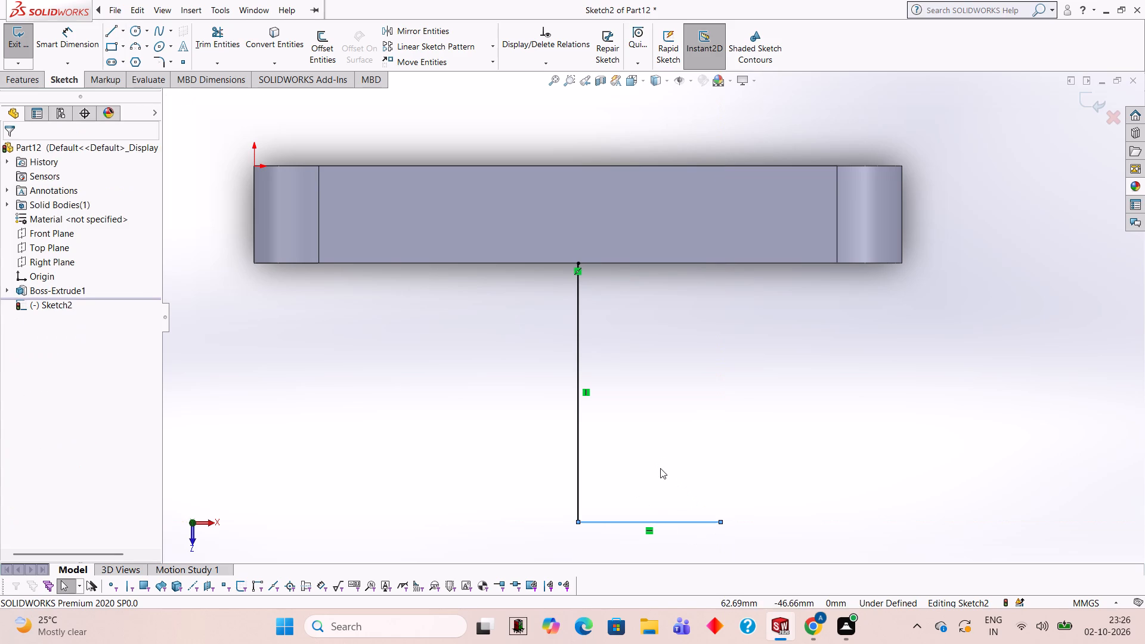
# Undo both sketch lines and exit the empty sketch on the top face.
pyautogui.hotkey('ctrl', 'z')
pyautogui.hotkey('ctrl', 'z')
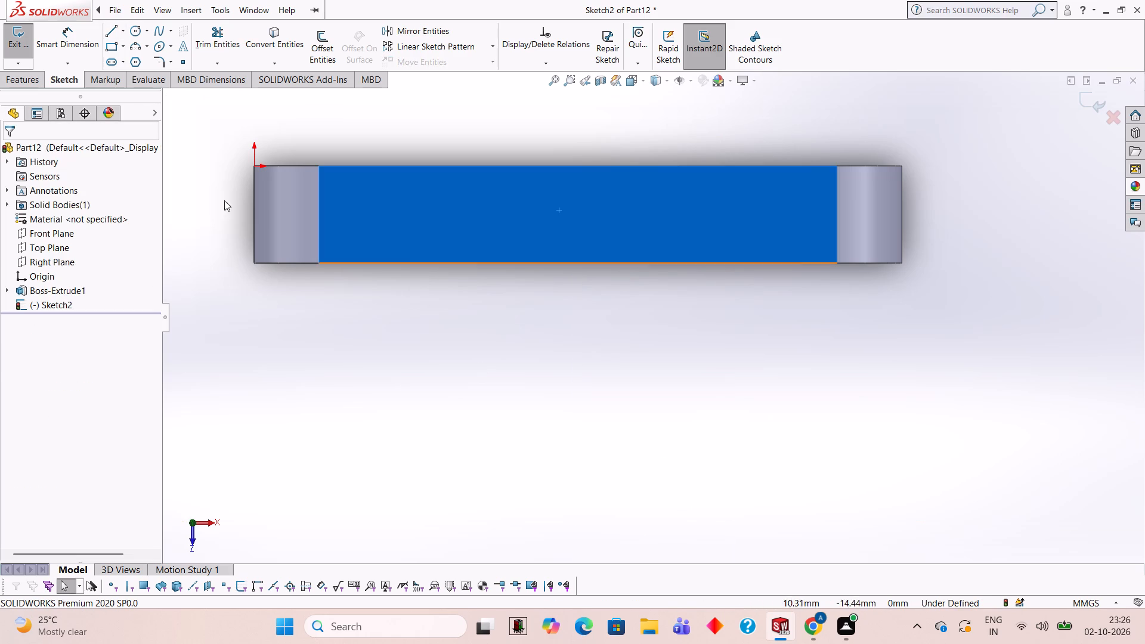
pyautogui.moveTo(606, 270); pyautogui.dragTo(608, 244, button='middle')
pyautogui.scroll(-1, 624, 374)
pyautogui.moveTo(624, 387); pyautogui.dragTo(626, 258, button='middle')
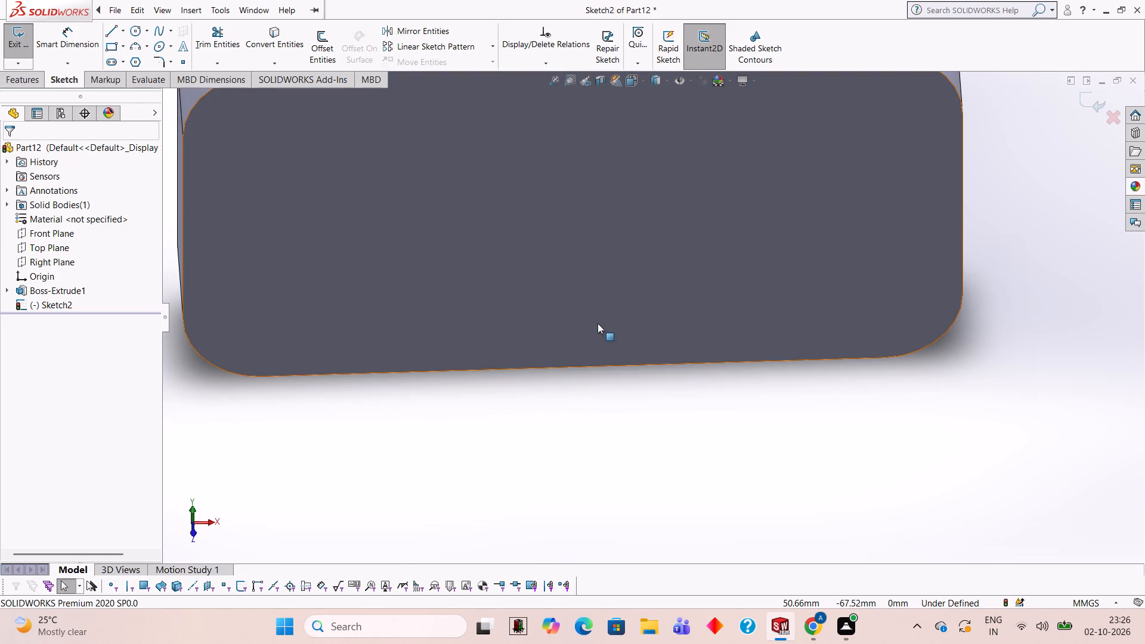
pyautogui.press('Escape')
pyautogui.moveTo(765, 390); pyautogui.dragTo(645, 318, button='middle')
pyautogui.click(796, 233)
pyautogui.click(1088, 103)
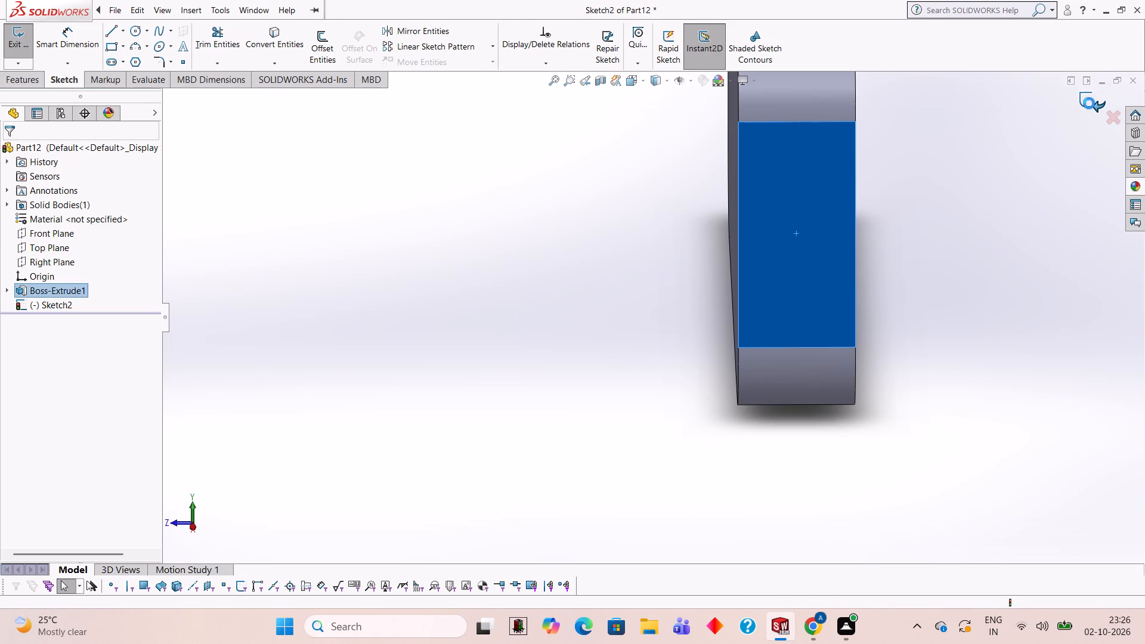
# Open a sketch on the block's narrow end face, view it straight on, and begin a line at the upper front corner.
pyautogui.click(821, 177)
pyautogui.click(872, 144)
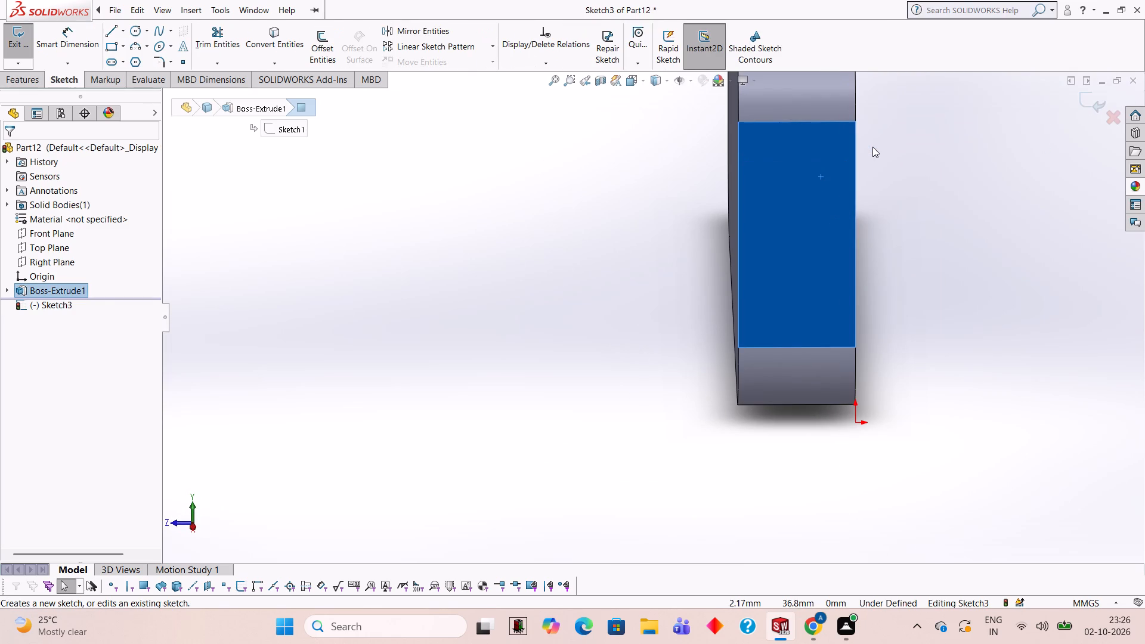
pyautogui.hotkey('ctrl', '8')
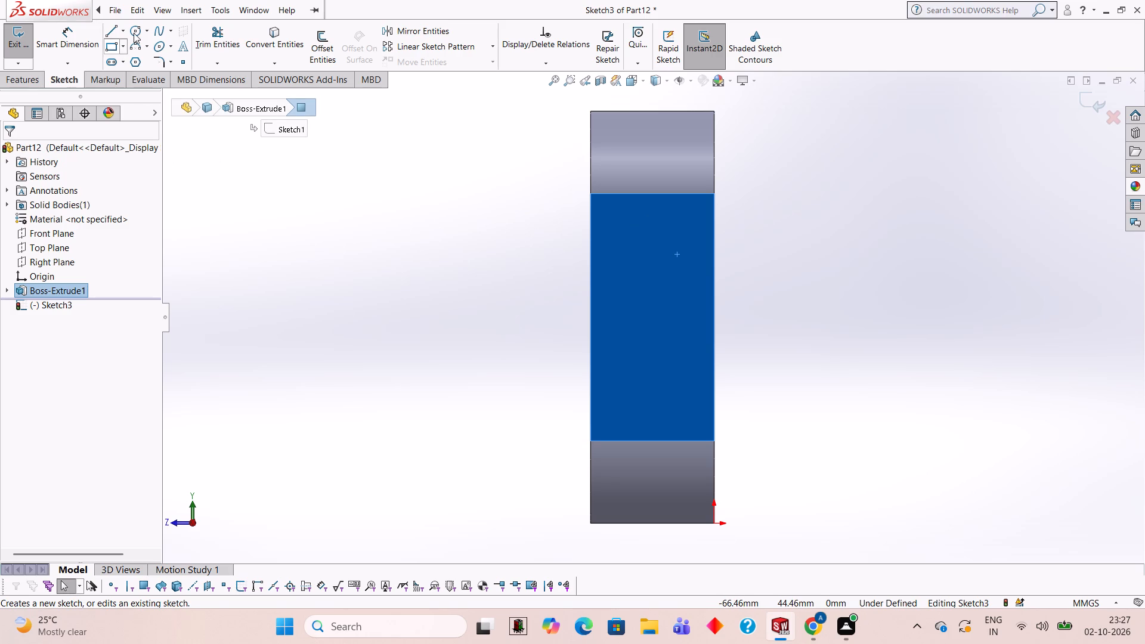
pyautogui.click(112, 26)
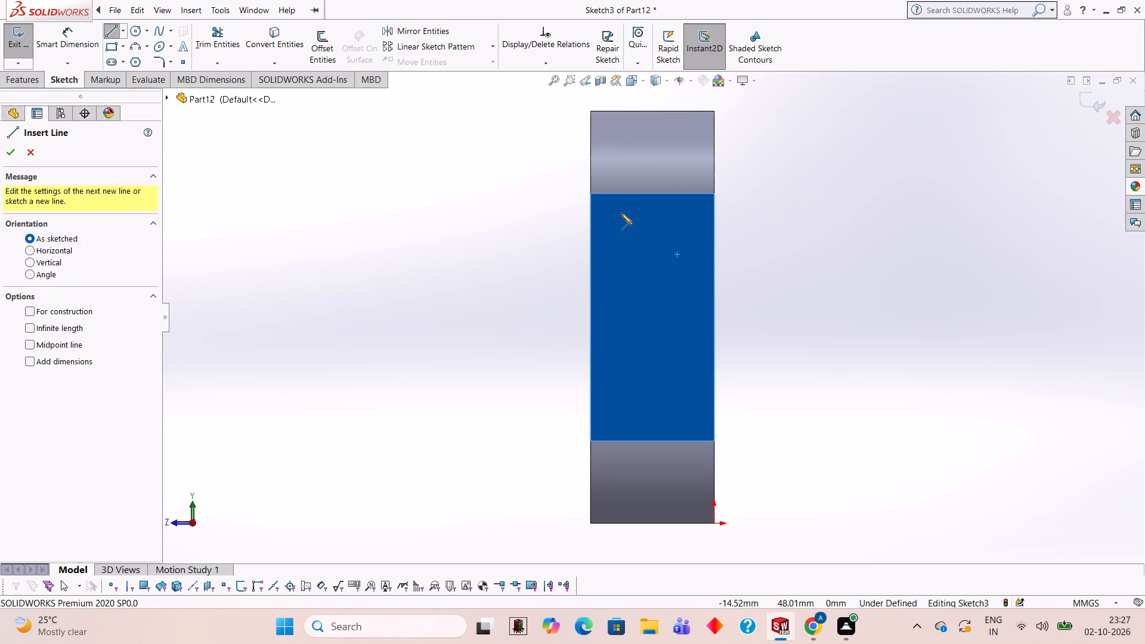
pyautogui.click(589, 112)
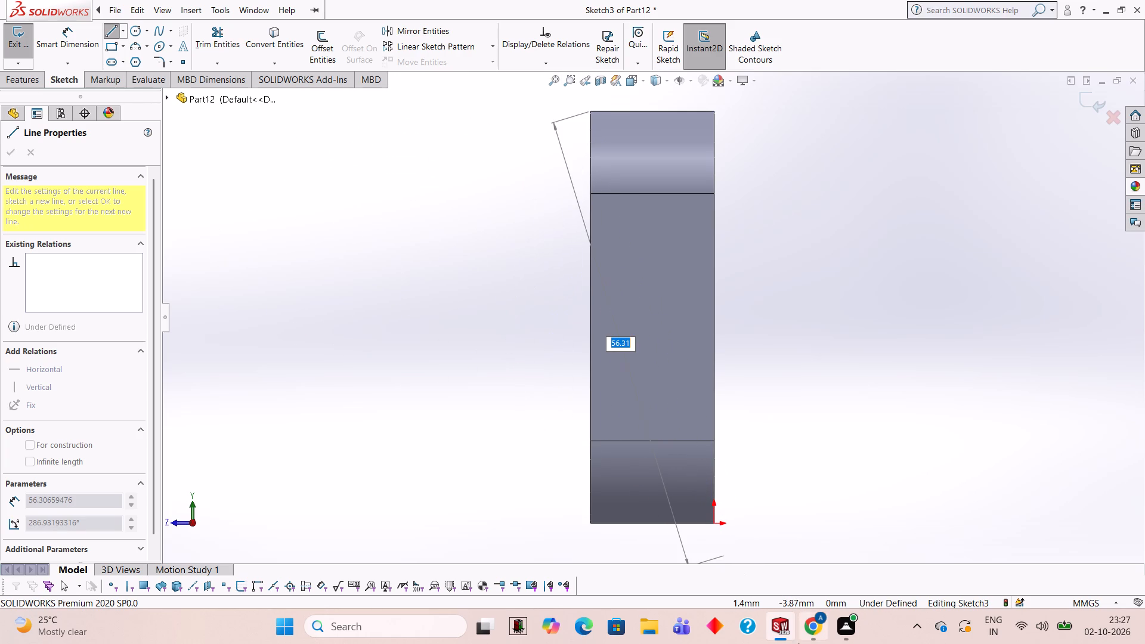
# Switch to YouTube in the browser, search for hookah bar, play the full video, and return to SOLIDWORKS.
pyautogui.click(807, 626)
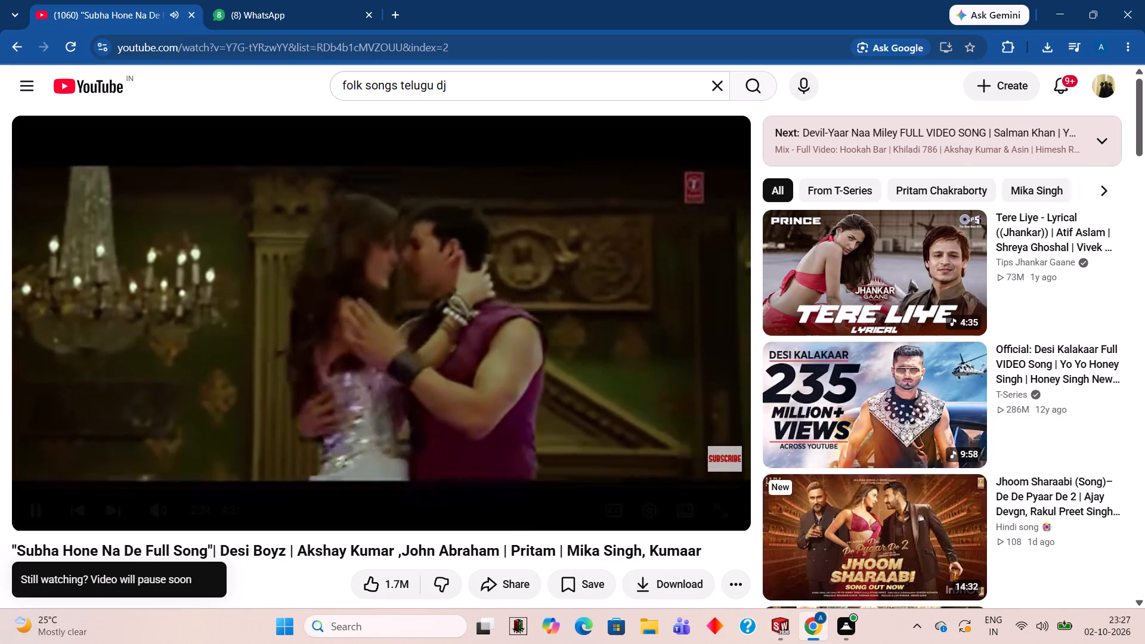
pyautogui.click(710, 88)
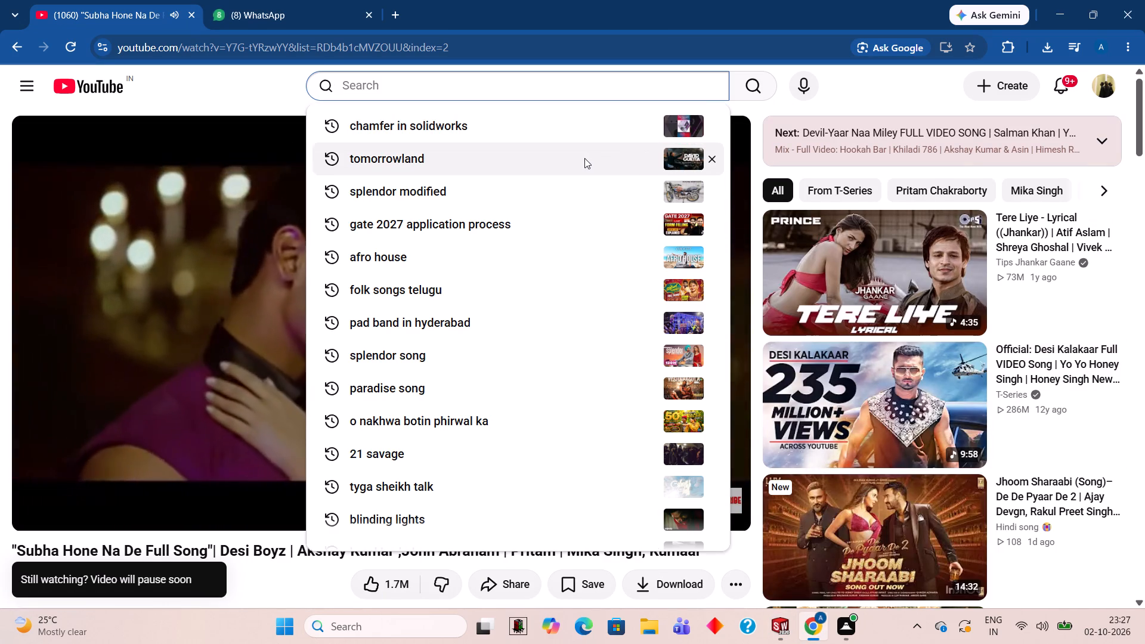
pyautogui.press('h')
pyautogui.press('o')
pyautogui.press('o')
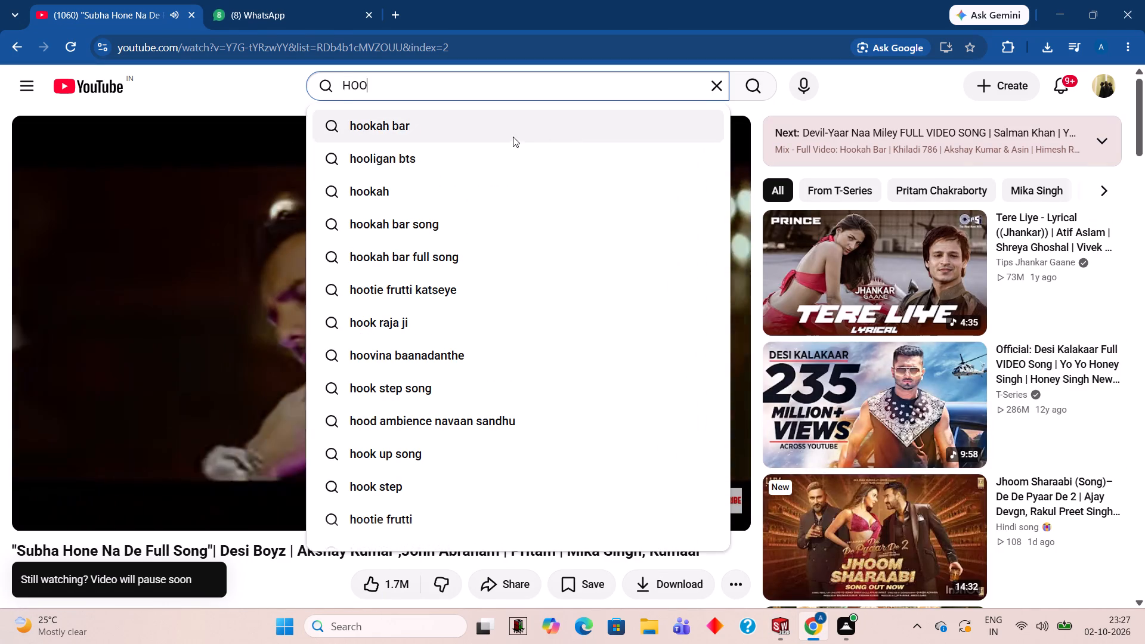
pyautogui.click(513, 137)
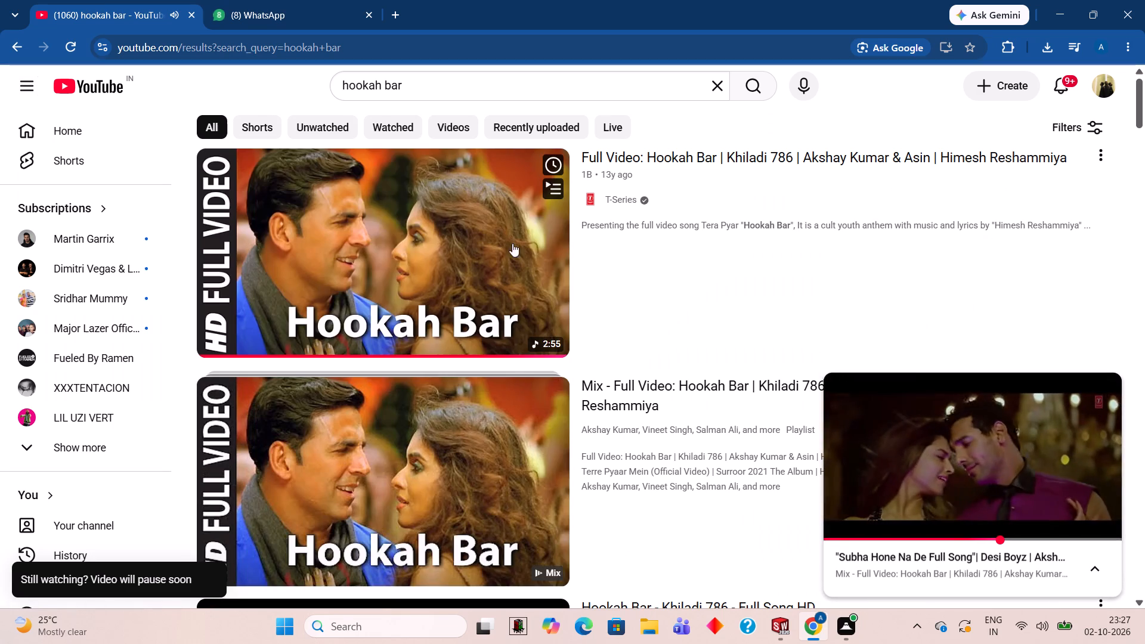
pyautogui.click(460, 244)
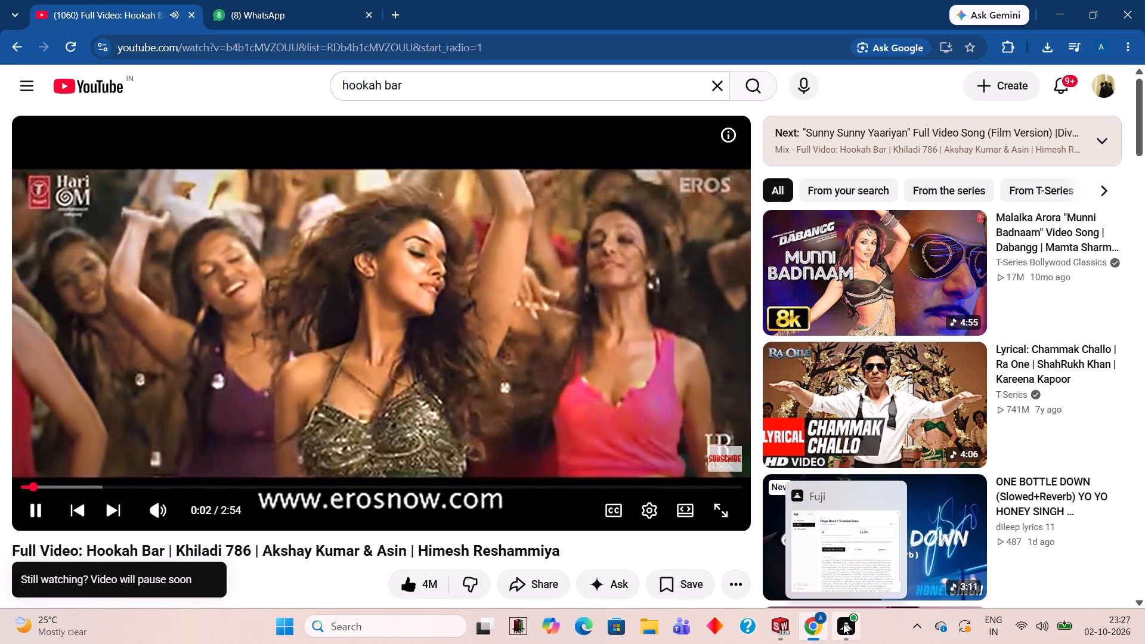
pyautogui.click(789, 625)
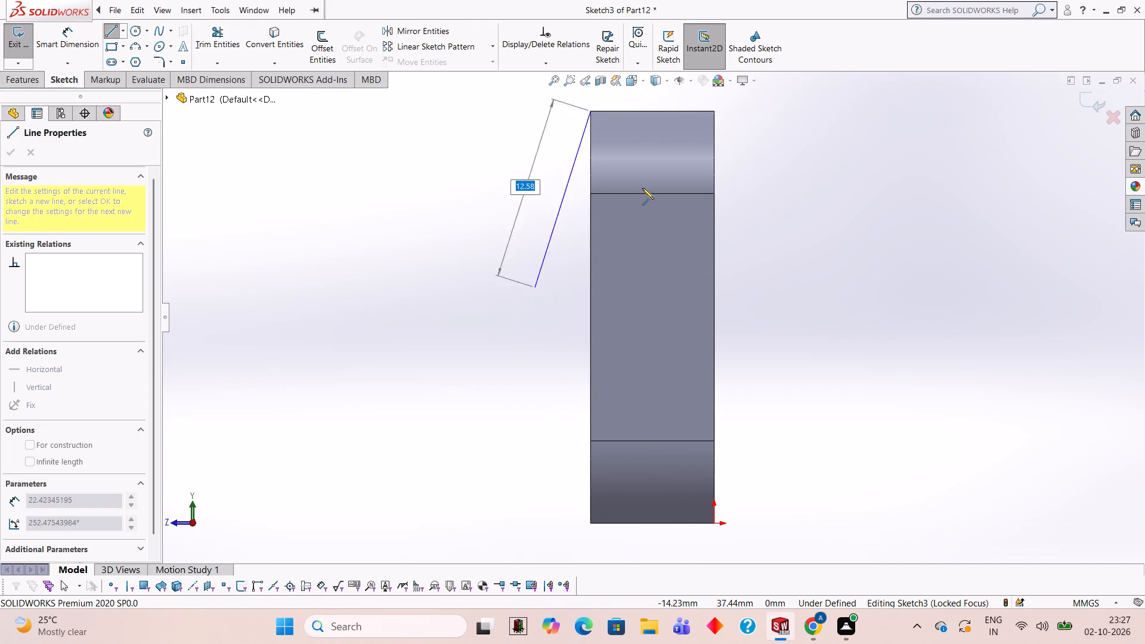
# Complete a closed 40 × 50 mm rectangle of lines extending outward from the block's front edge.
pyautogui.scroll(3, 335, 114)
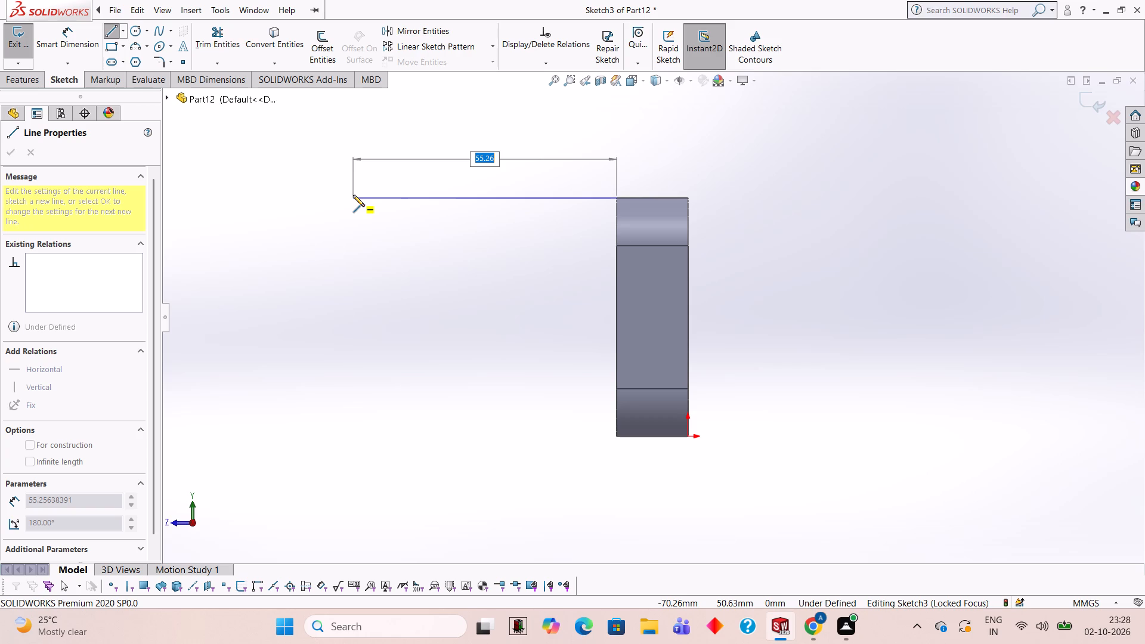
pyautogui.write('40')
pyautogui.press('Return')
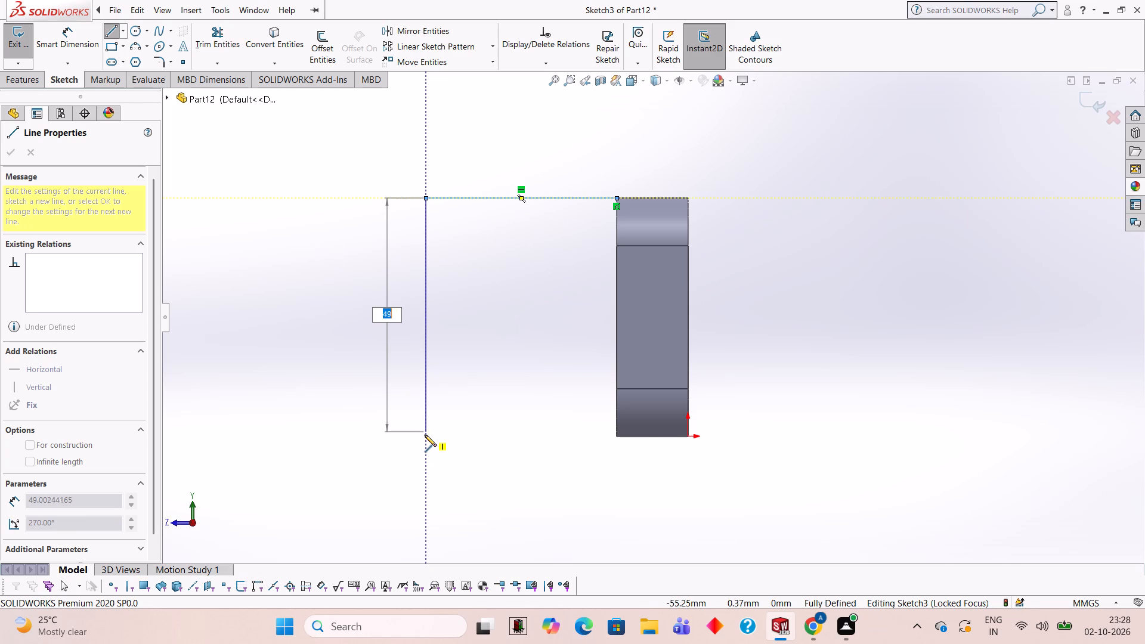
pyautogui.click(425, 436)
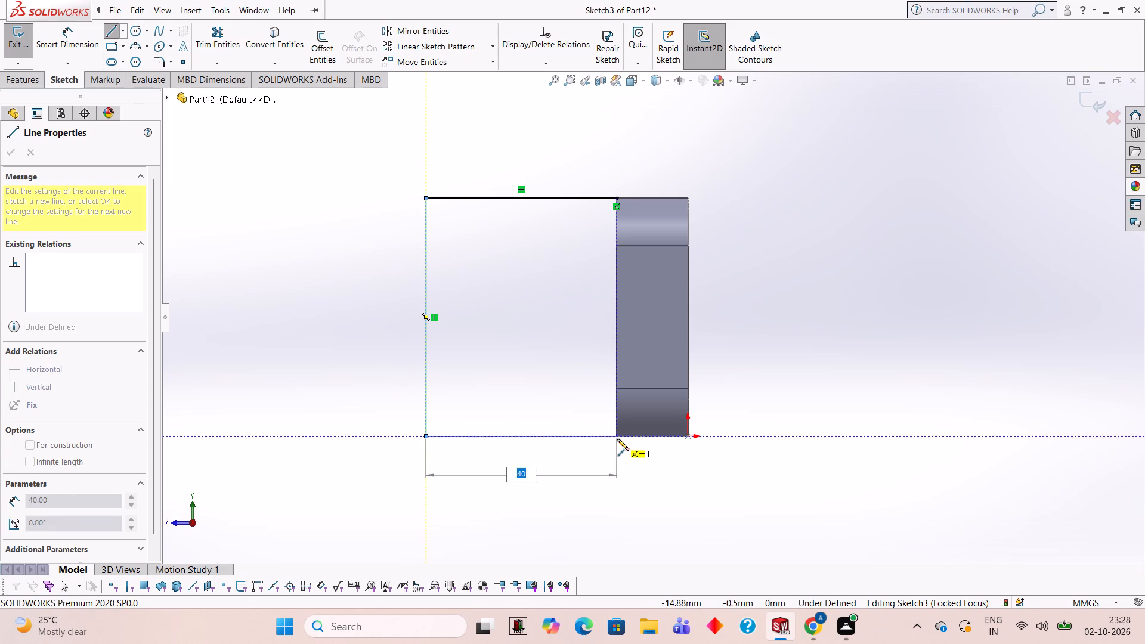
pyautogui.click(616, 438)
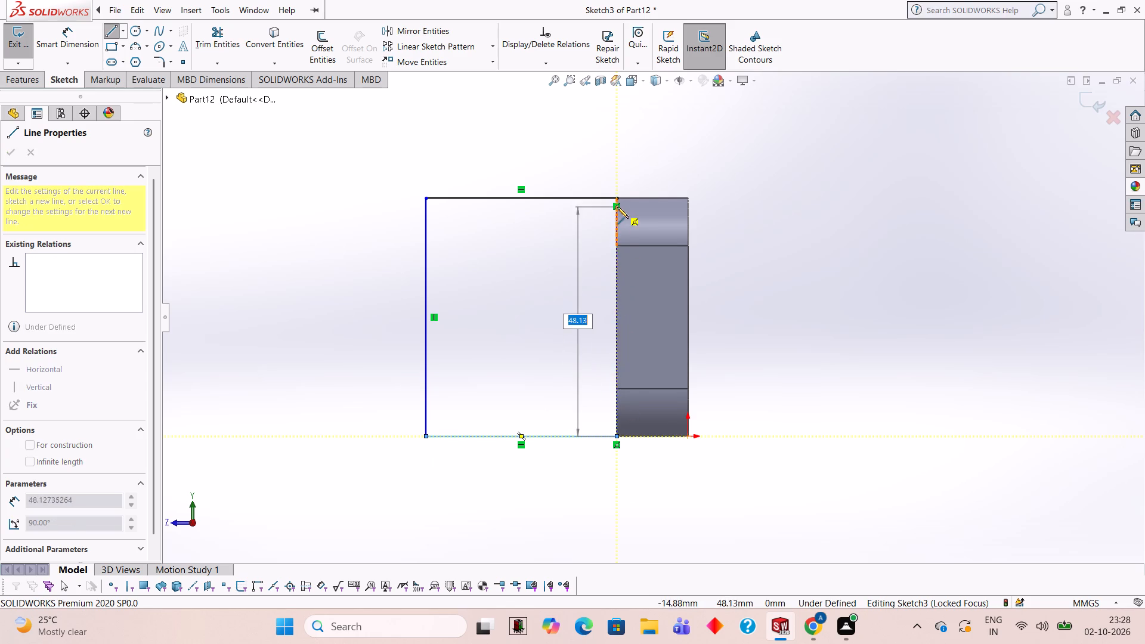
pyautogui.click(617, 199)
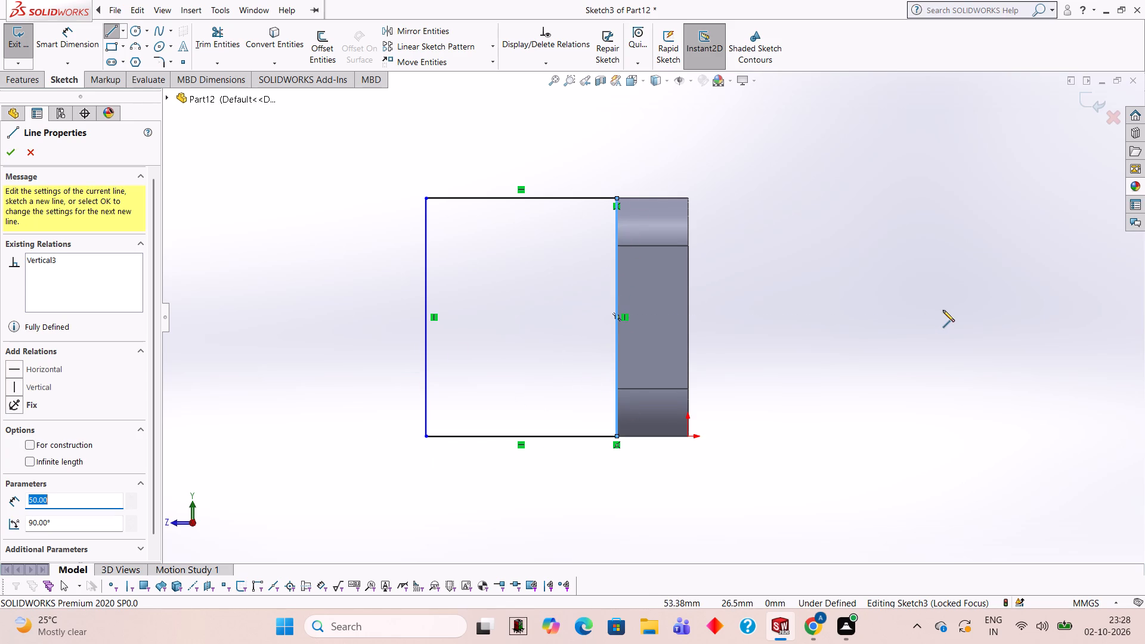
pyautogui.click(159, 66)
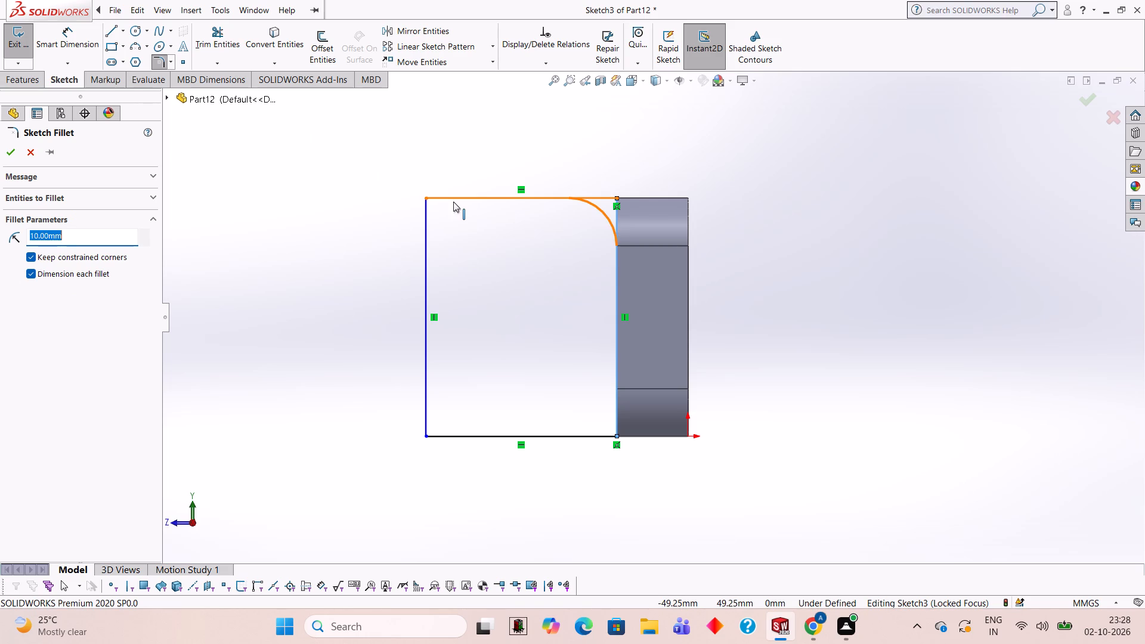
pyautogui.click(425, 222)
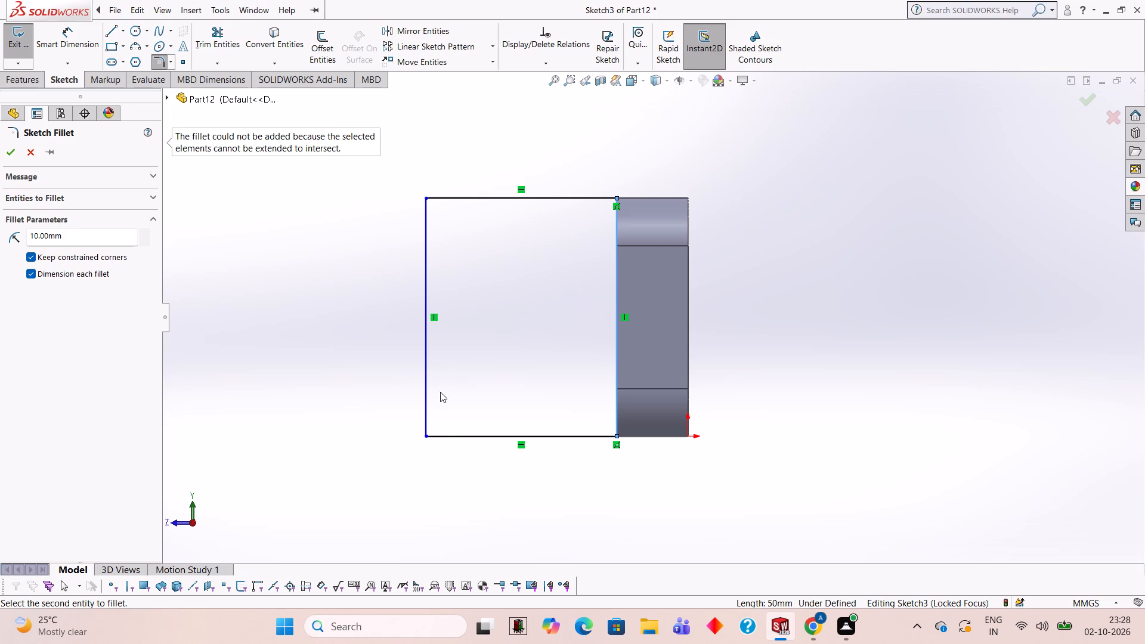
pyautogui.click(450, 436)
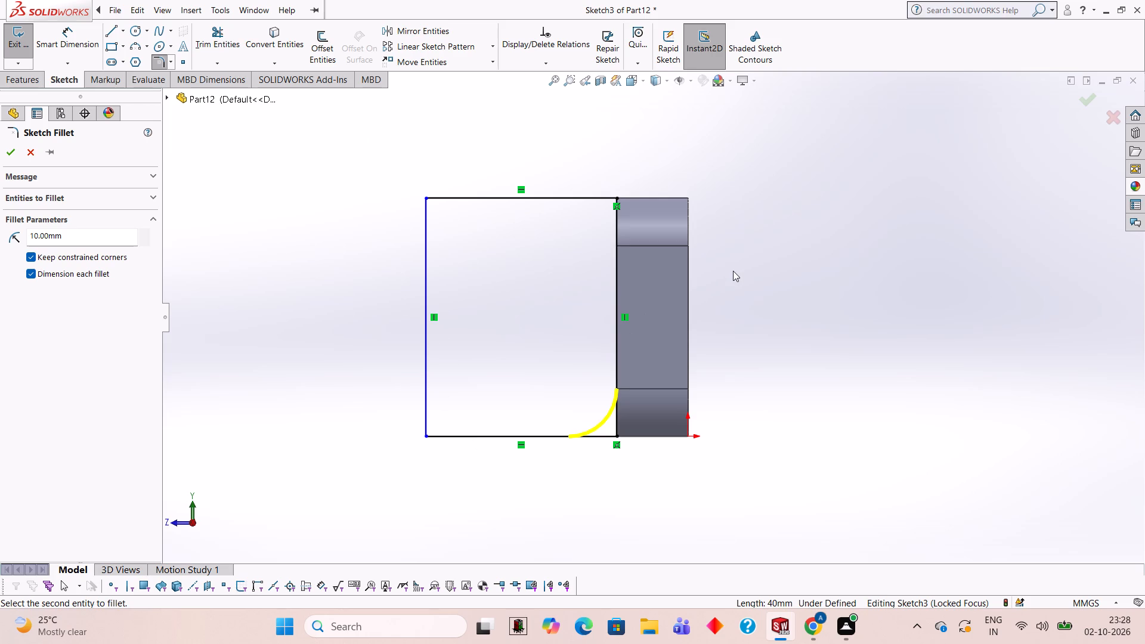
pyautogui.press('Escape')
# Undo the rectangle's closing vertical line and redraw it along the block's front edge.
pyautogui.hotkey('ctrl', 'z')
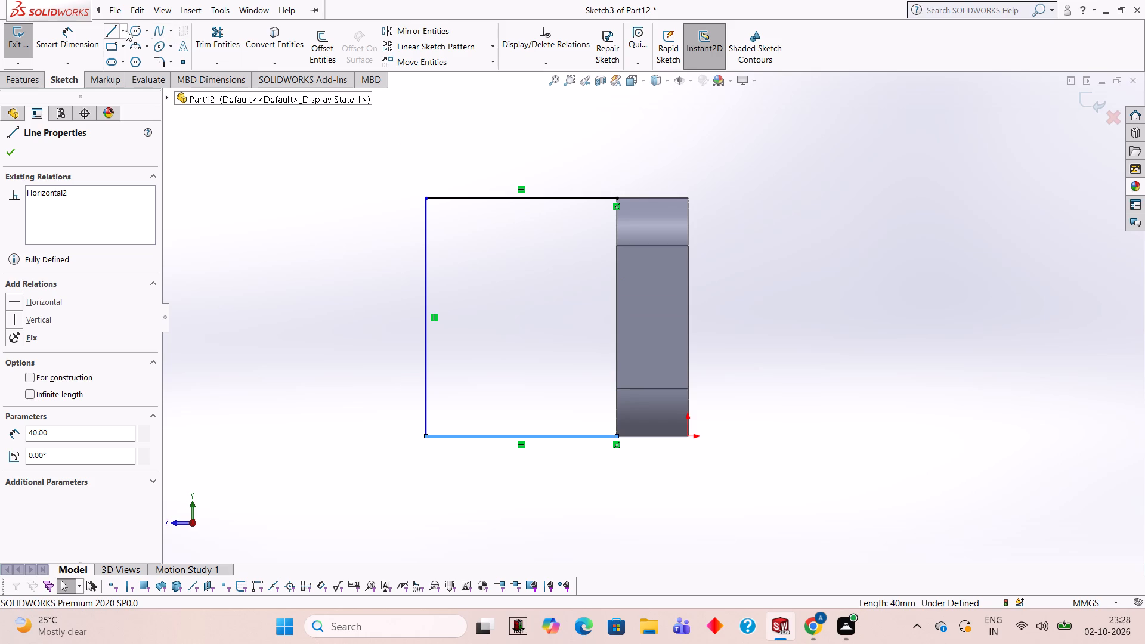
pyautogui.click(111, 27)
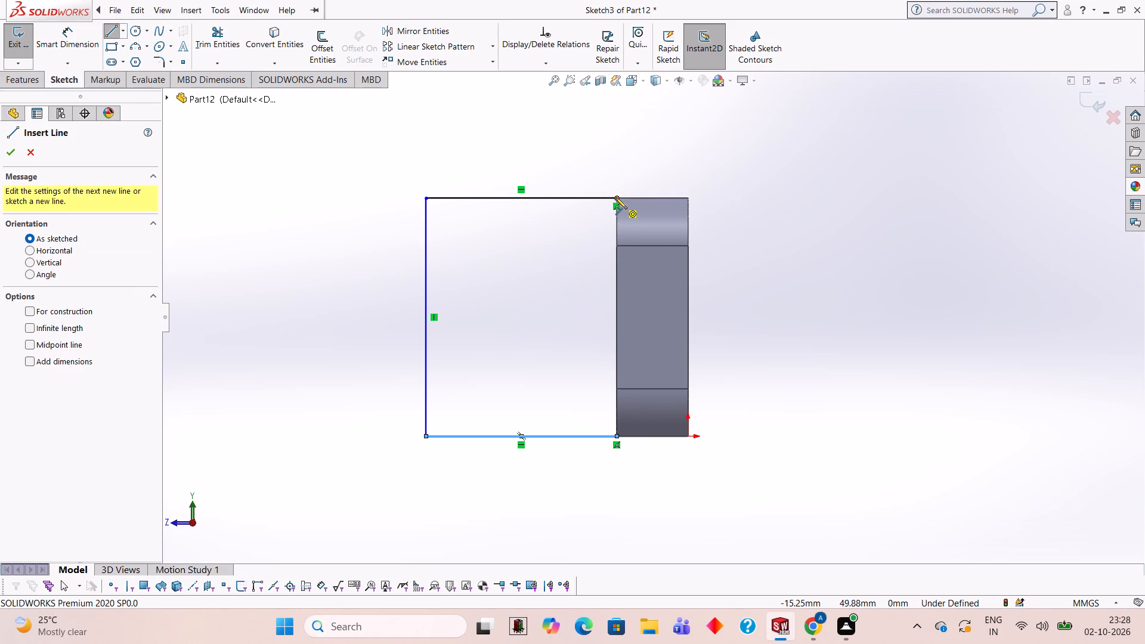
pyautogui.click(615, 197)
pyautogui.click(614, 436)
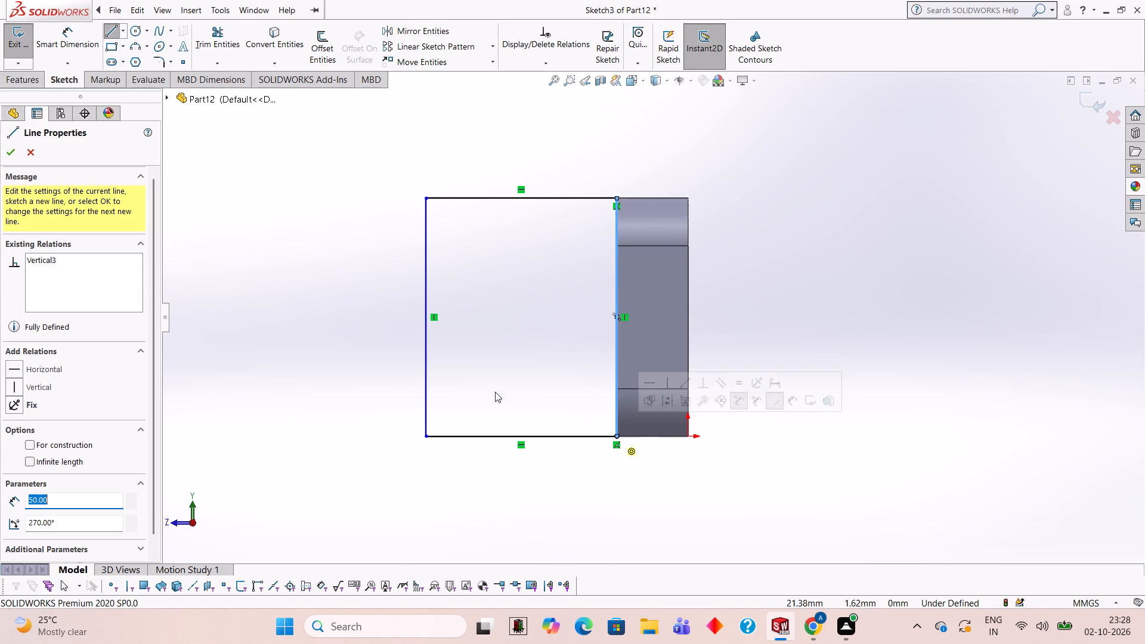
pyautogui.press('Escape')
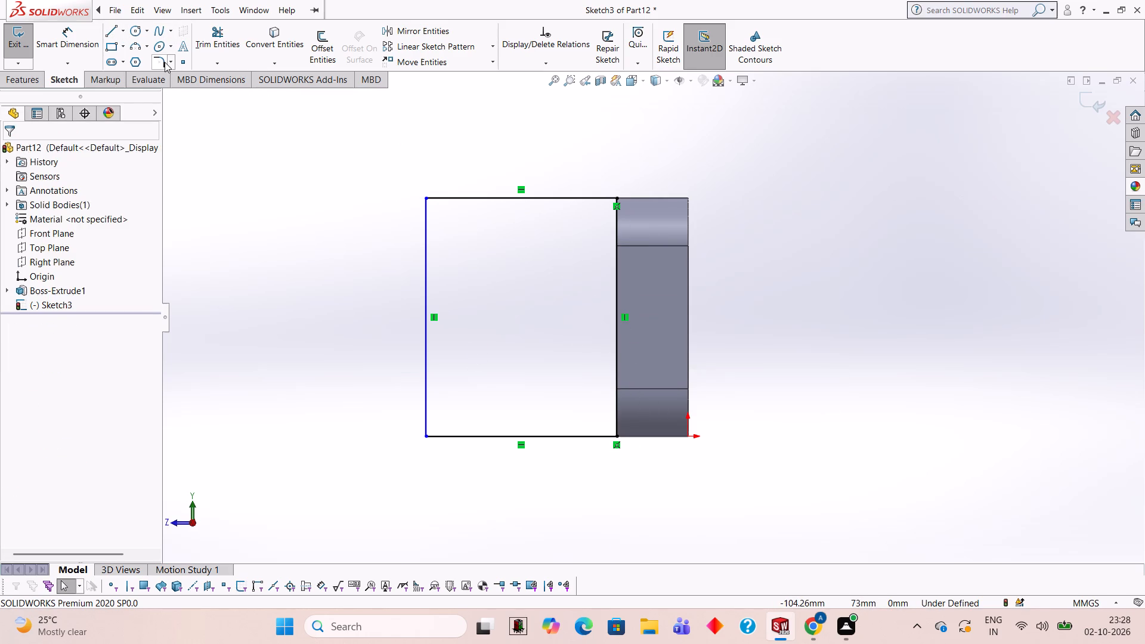
# Apply 10 mm sketch fillets to the rectangle's two outer corners, away from the block.
pyautogui.click(165, 62)
pyautogui.click(451, 199)
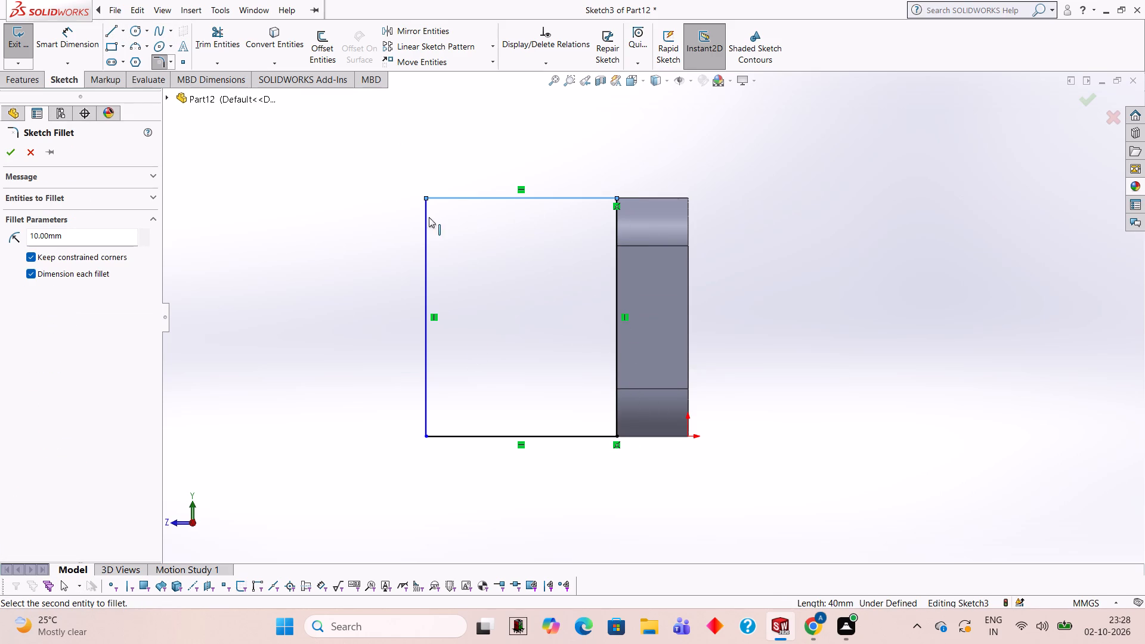
pyautogui.click(425, 221)
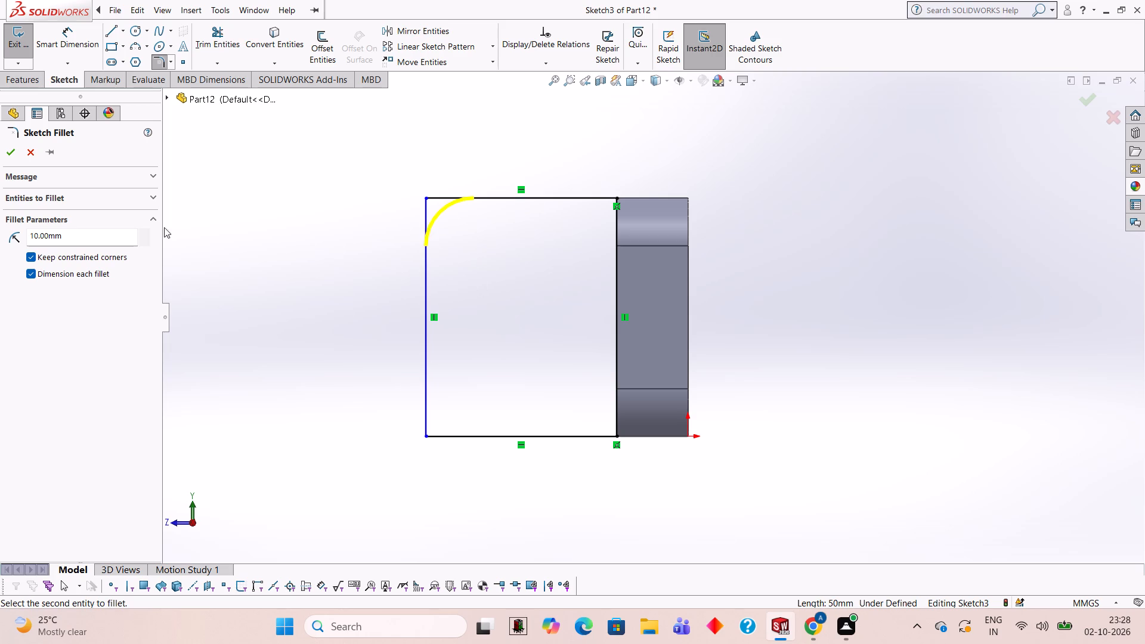
pyautogui.click(4, 148)
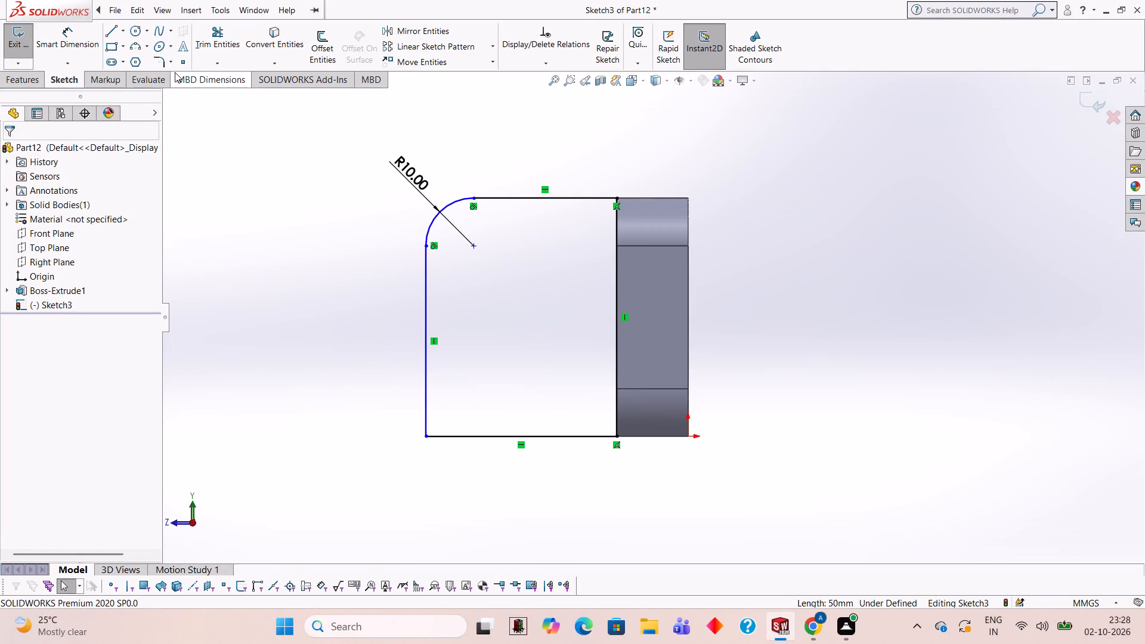
pyautogui.click(160, 64)
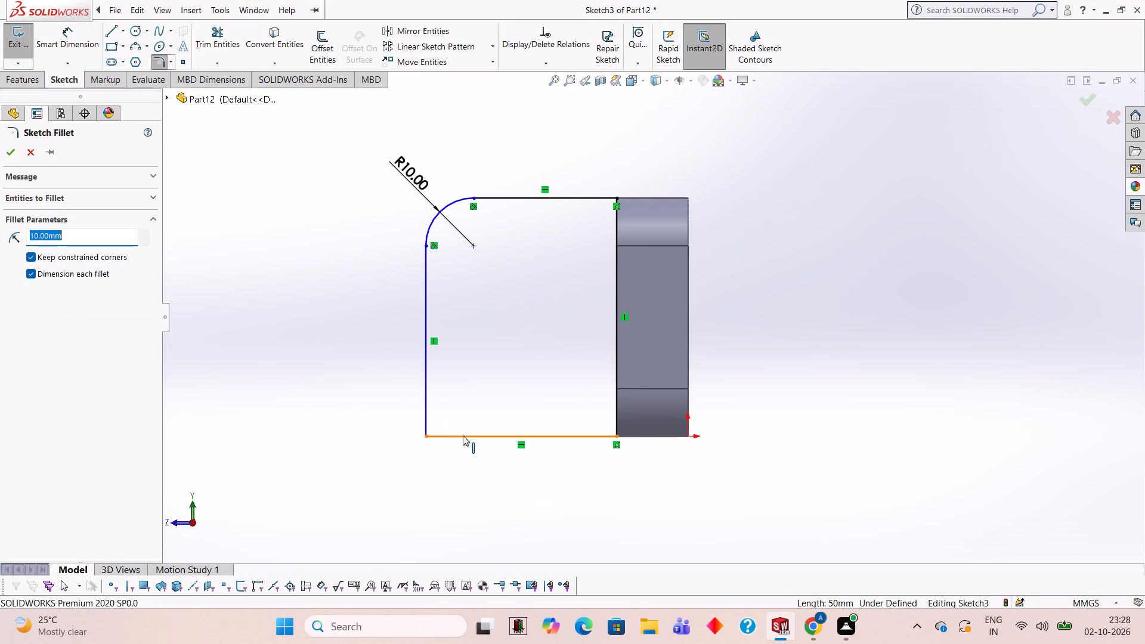
pyautogui.click(463, 435)
pyautogui.click(425, 383)
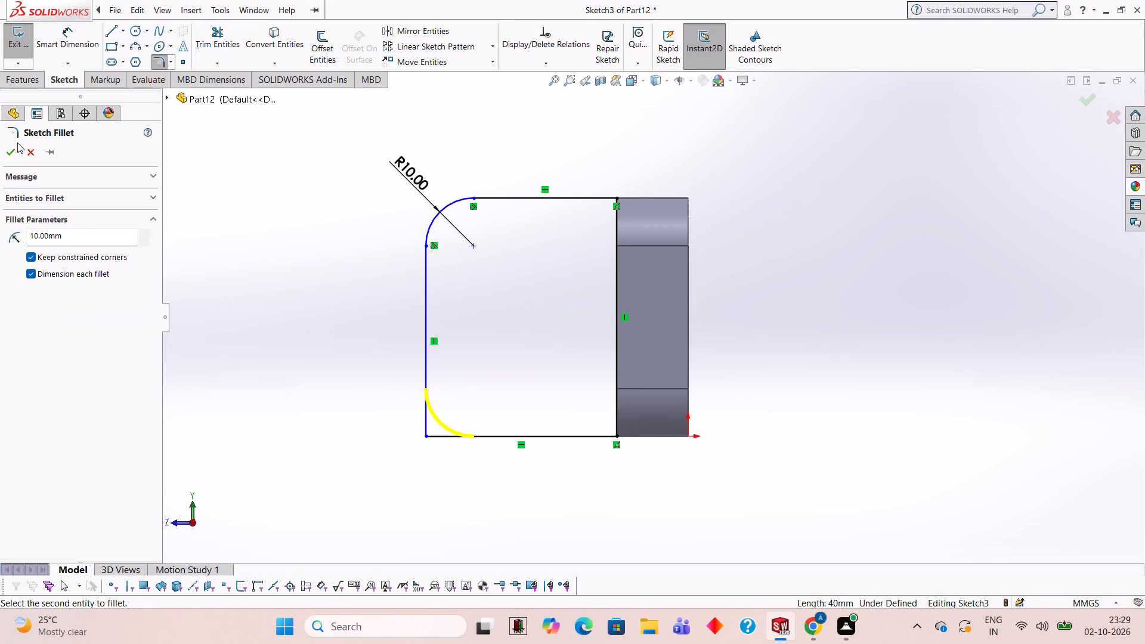
pyautogui.click(13, 144)
# Extrude the filleted rectangle 100 mm blind in the reversed direction along the block's front face, merging the result.
pyautogui.moveTo(352, 289); pyautogui.dragTo(444, 316, button='middle')
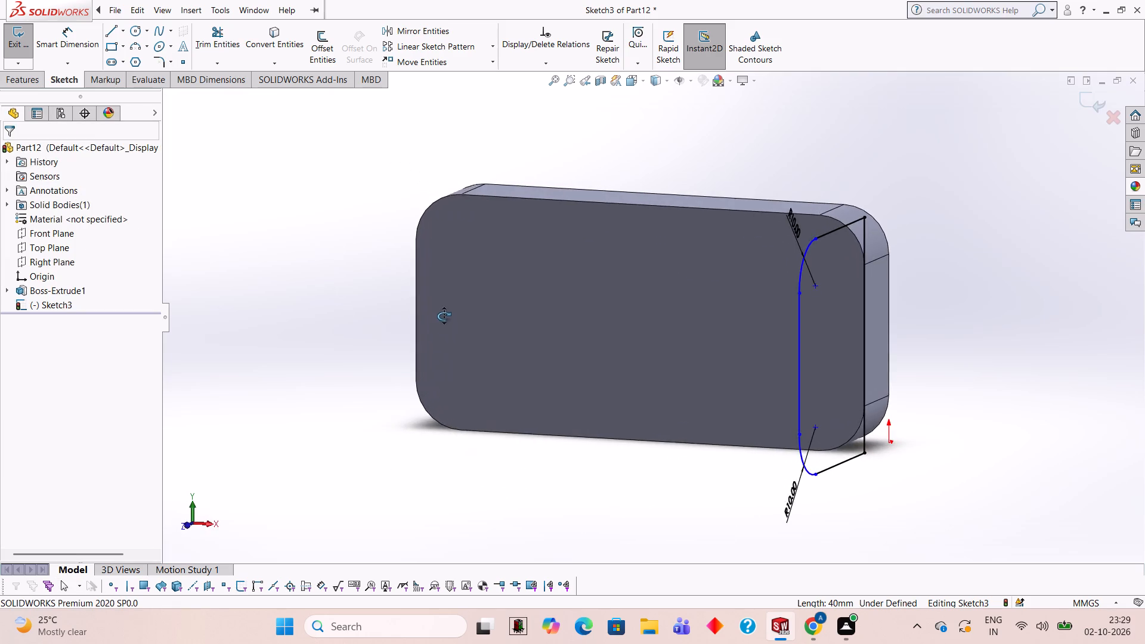
pyautogui.moveTo(444, 316); pyautogui.dragTo(437, 312, button='middle')
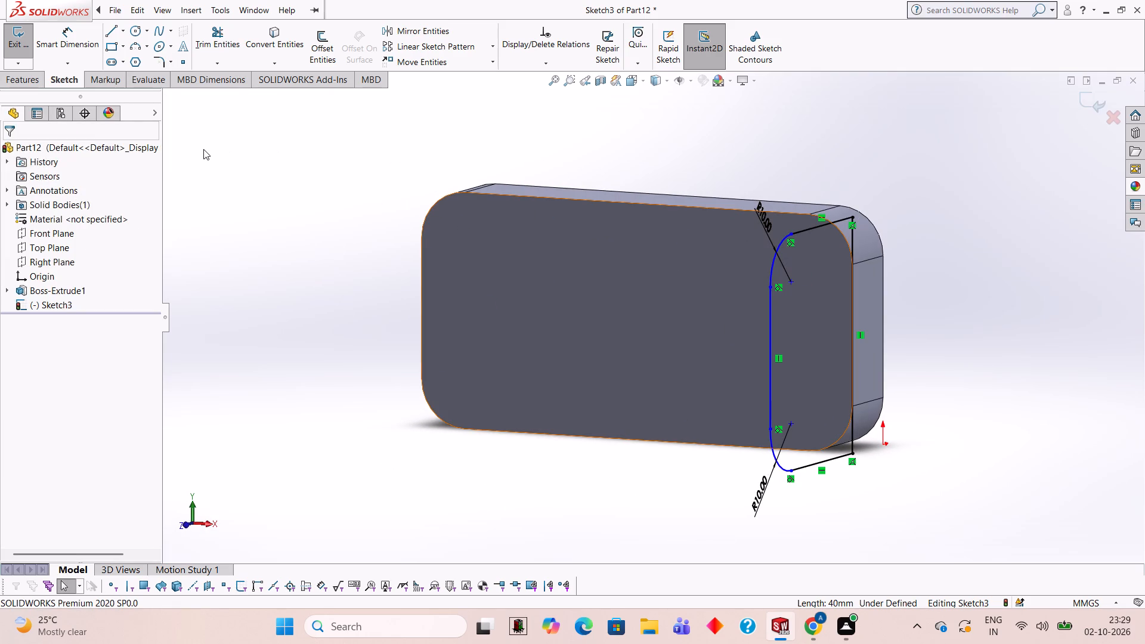
pyautogui.click(38, 75)
pyautogui.click(35, 53)
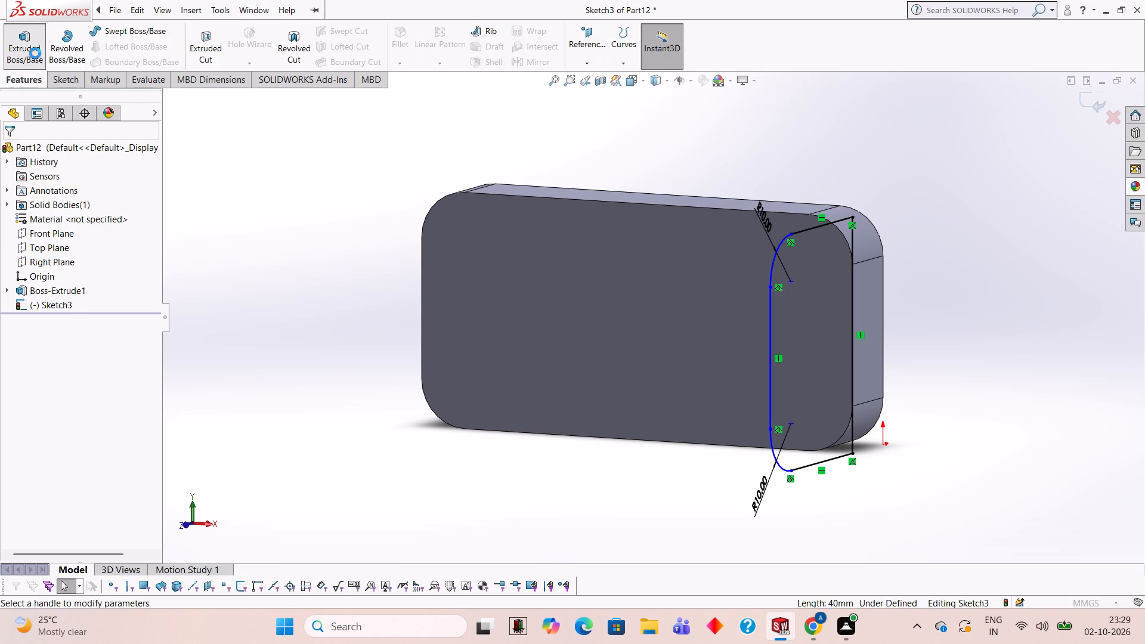
pyautogui.click(14, 235)
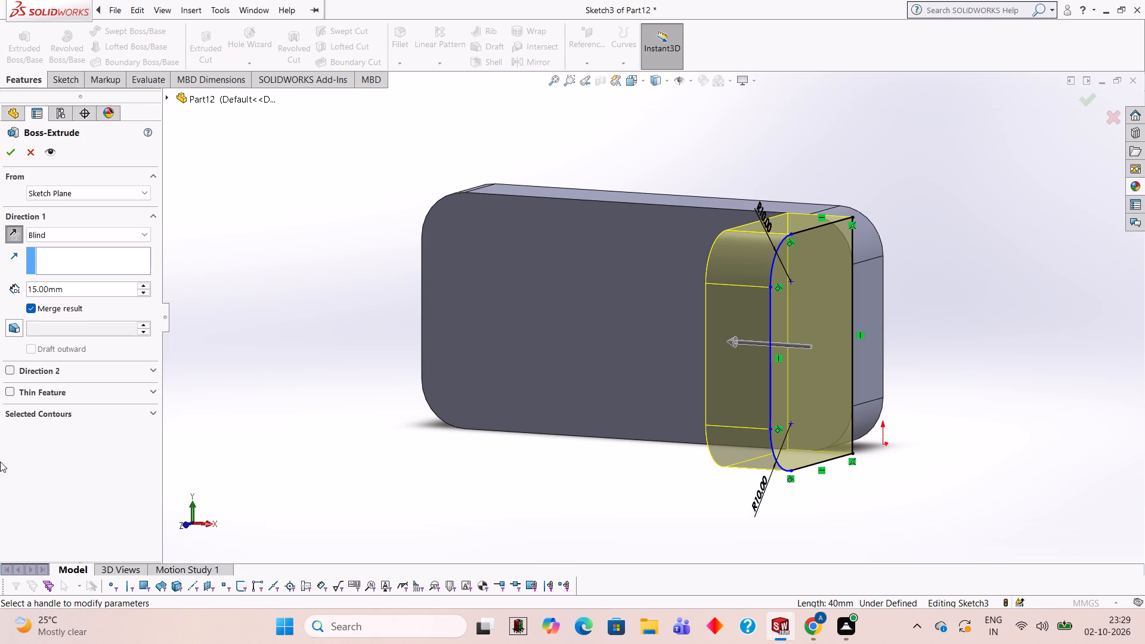
pyautogui.click(116, 281)
pyautogui.click(117, 291)
pyautogui.press('BackSpace')
pyautogui.press('BackSpace')
pyautogui.press('BackSpace')
pyautogui.press('BackSpace')
pyautogui.press('BackSpace')
pyautogui.press('BackSpace')
pyautogui.press('BackSpace')
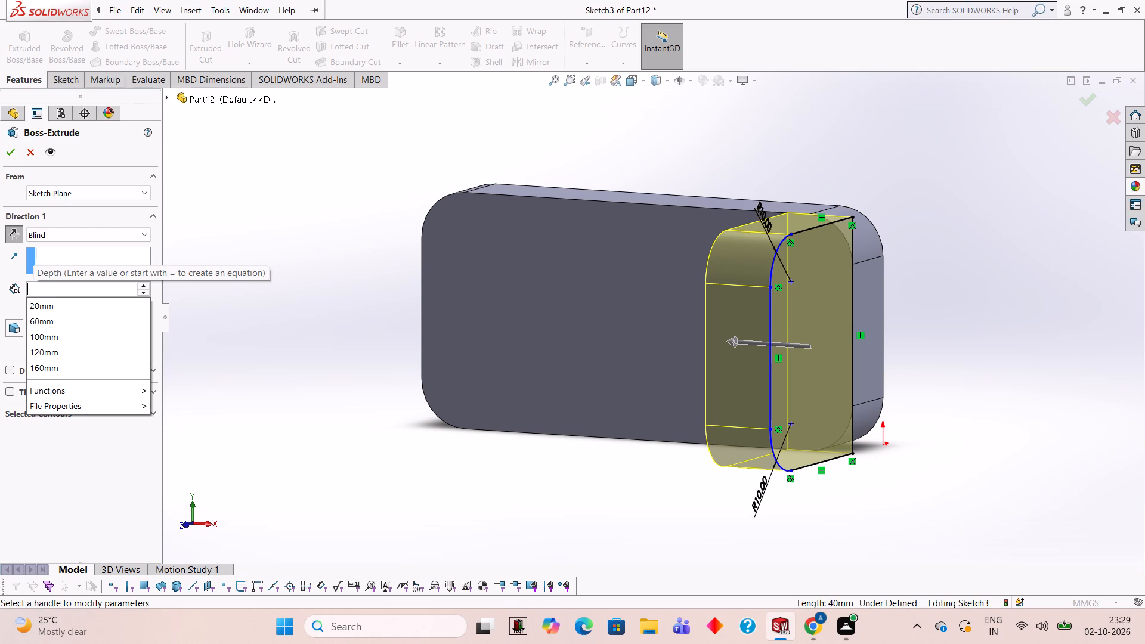
pyautogui.write('100')
pyautogui.press('Return')
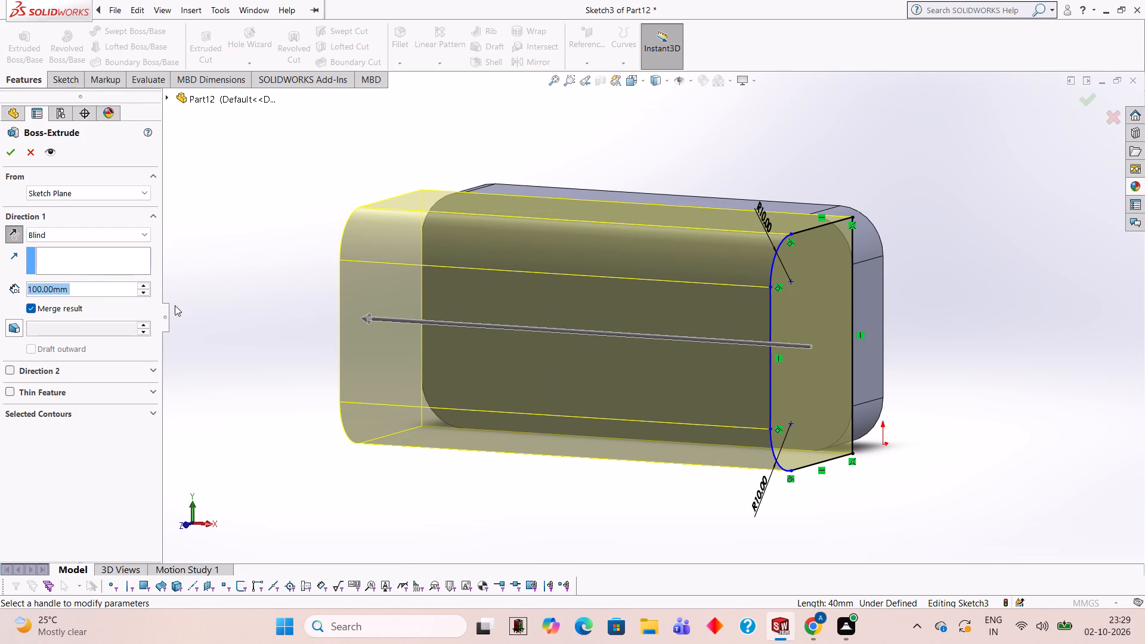
pyautogui.moveTo(293, 304); pyautogui.dragTo(345, 317, button='middle')
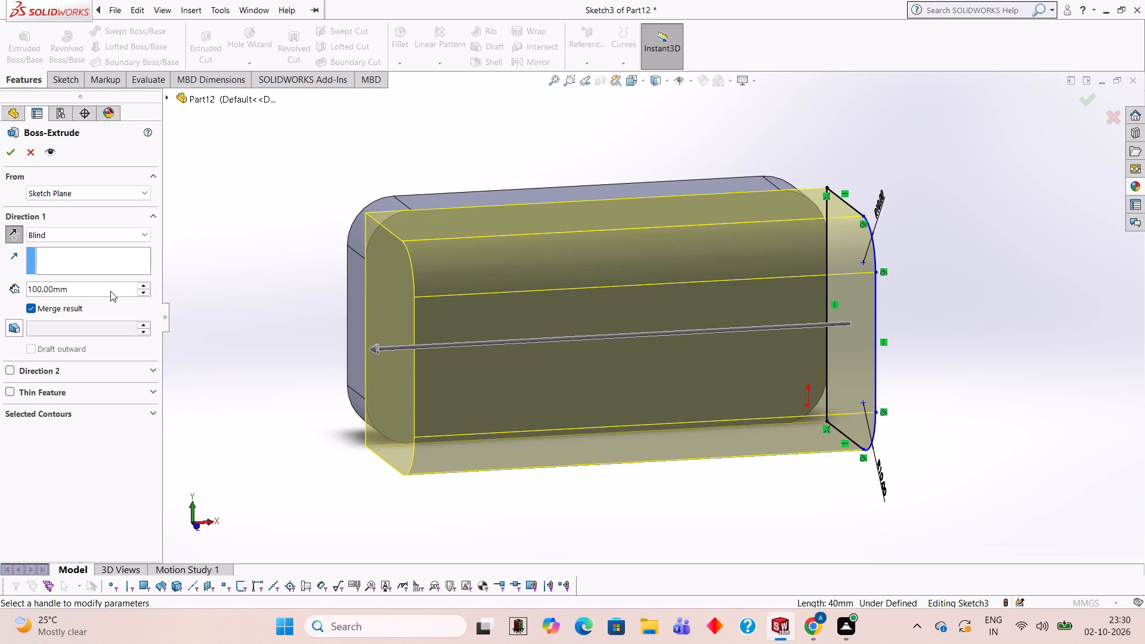
pyautogui.press('BackSpace')
pyautogui.moveTo(535, 296); pyautogui.dragTo(532, 395, button='middle')
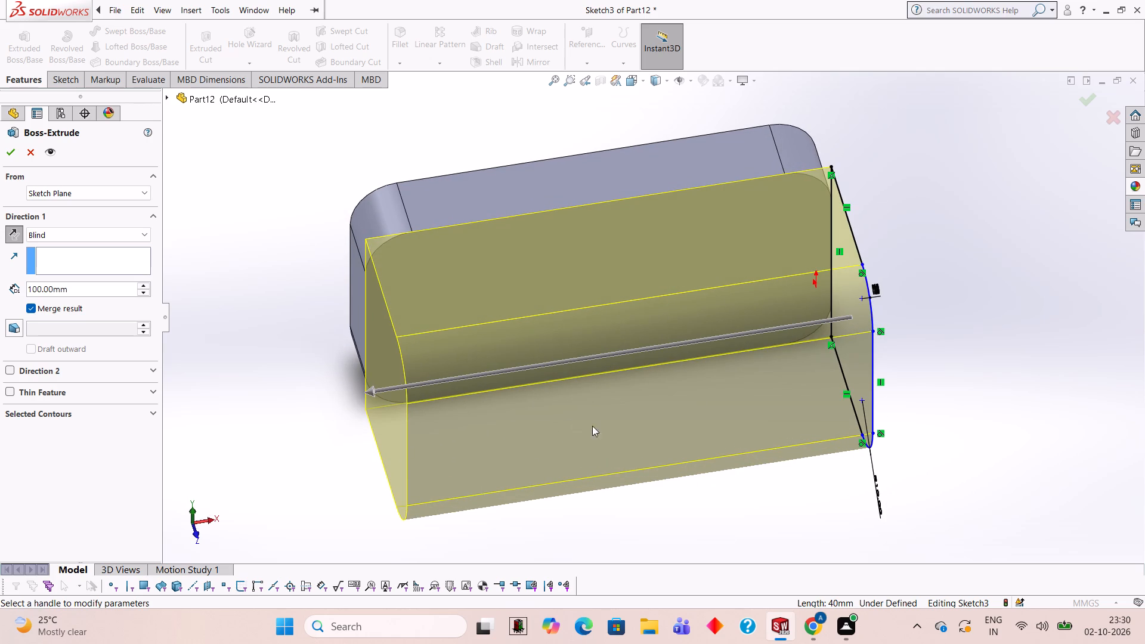
pyautogui.moveTo(607, 209); pyautogui.dragTo(621, 348, button='middle')
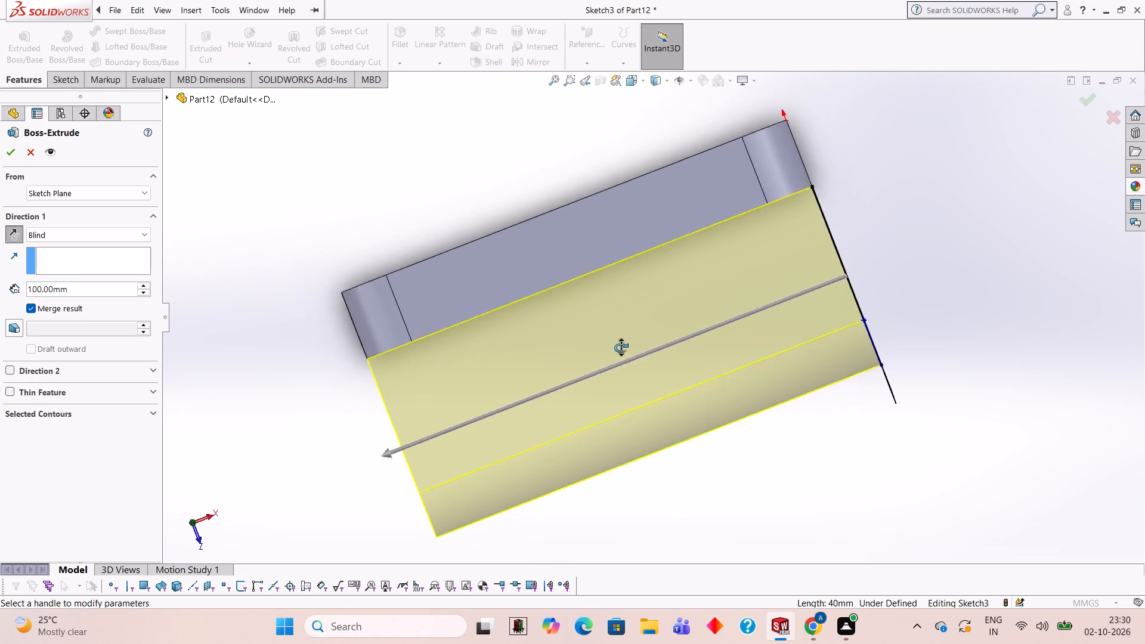
pyautogui.moveTo(621, 348); pyautogui.dragTo(594, 354, button='middle')
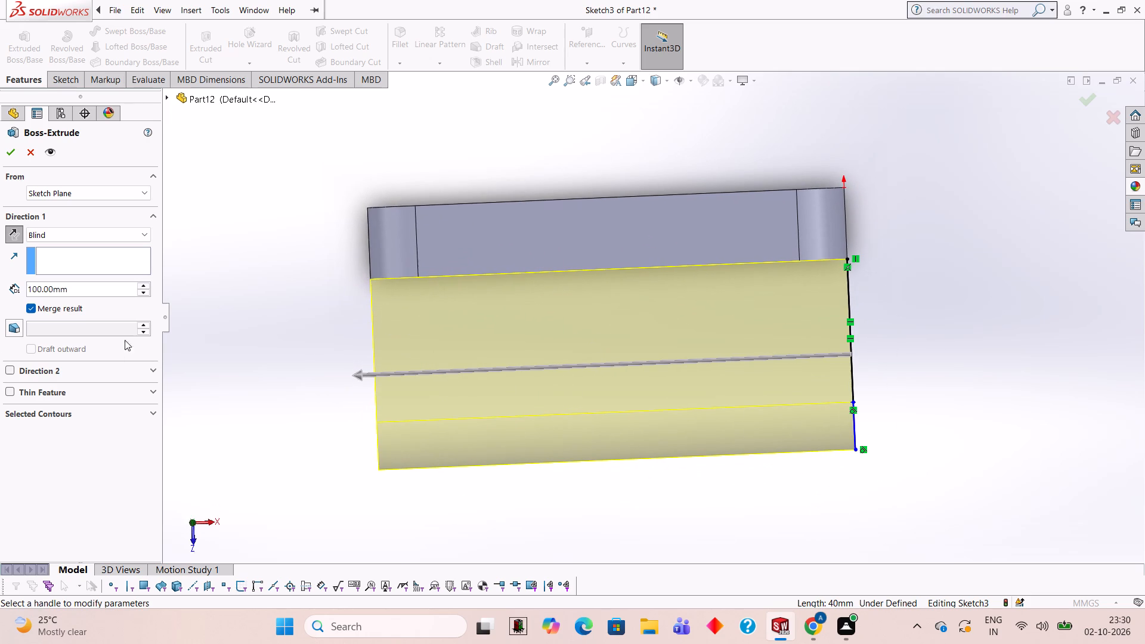
pyautogui.click(13, 159)
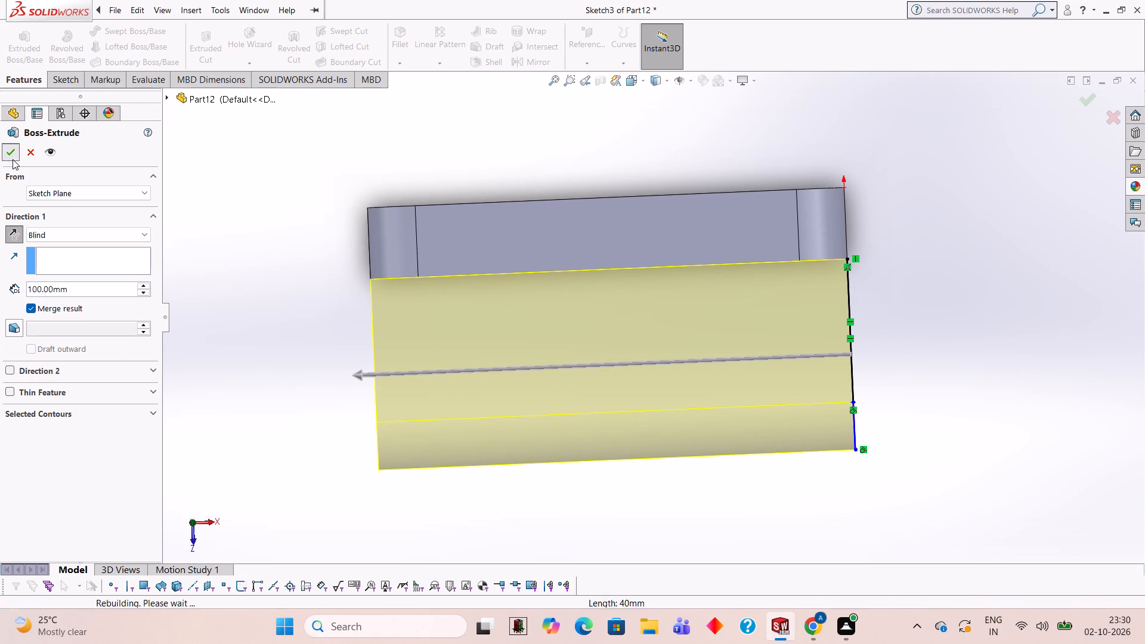
pyautogui.click(239, 302)
# Start a new sketch on the part's flat end face, spanning the block and the added section, and view it face-on.
pyautogui.moveTo(500, 494); pyautogui.dragTo(493, 401, button='middle')
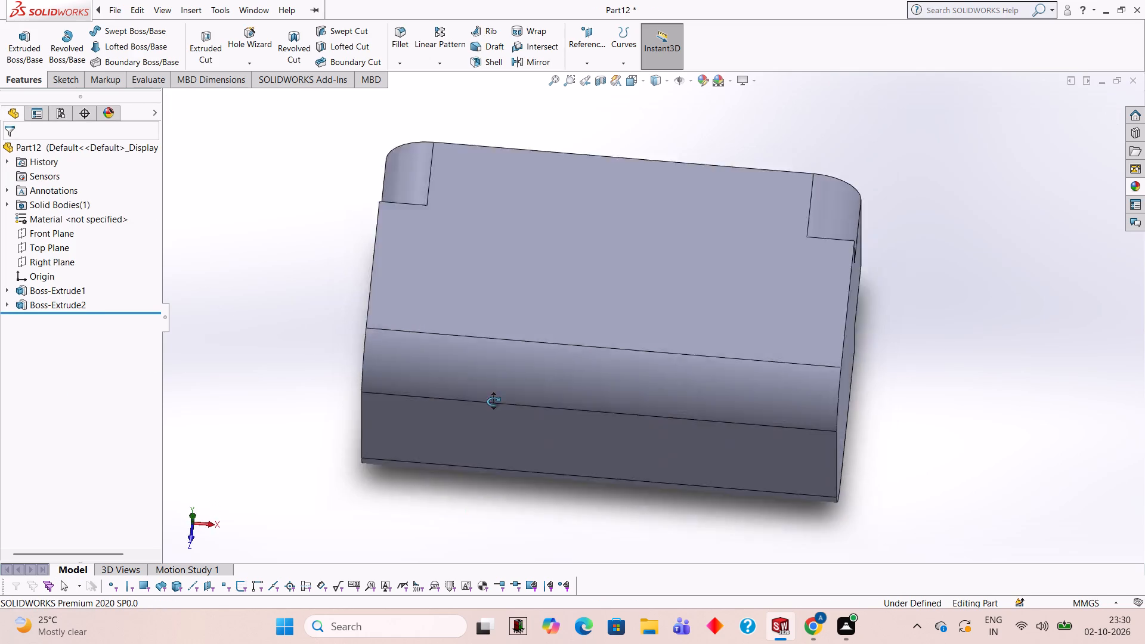
pyautogui.moveTo(493, 401); pyautogui.dragTo(523, 363, button='middle')
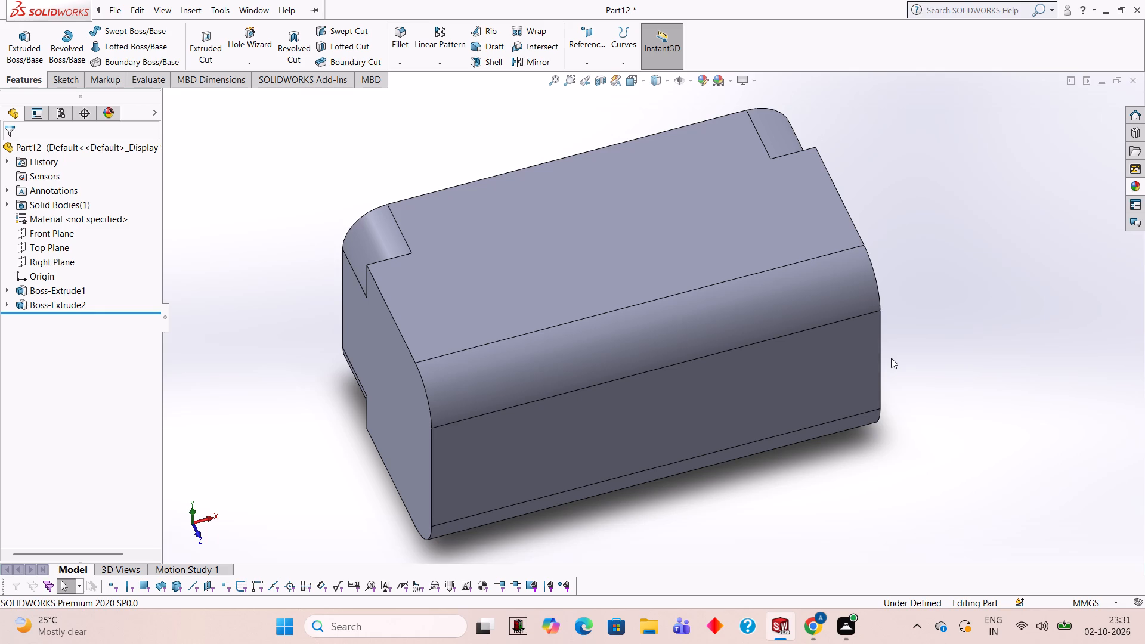
pyautogui.scroll(4, 914, 380)
pyautogui.moveTo(889, 426); pyautogui.dragTo(787, 164, button='middle')
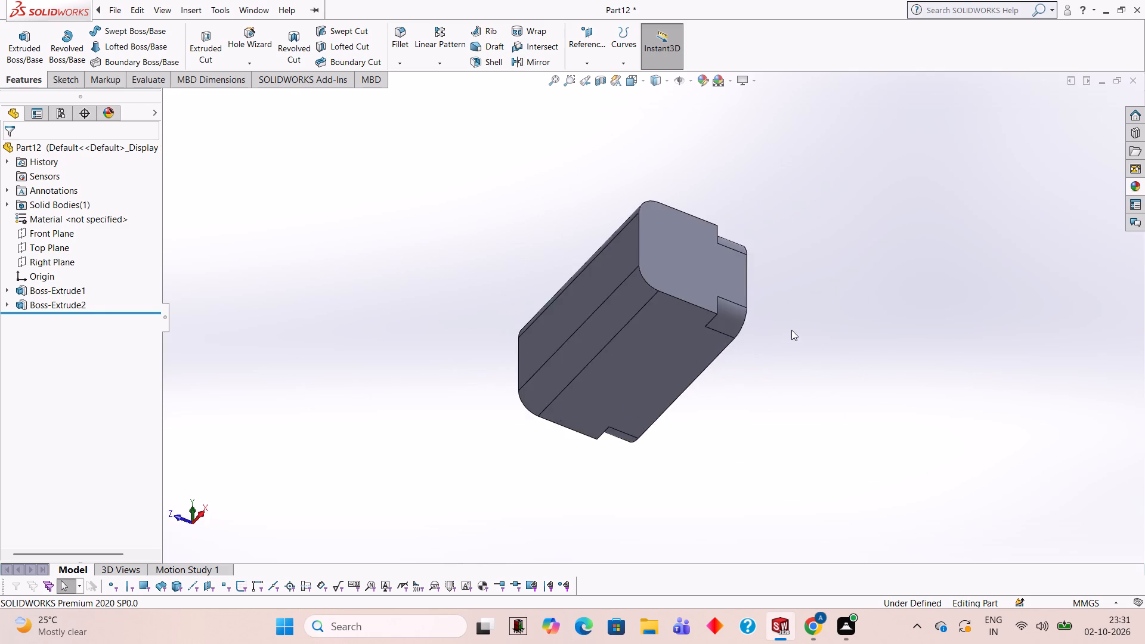
pyautogui.moveTo(791, 330); pyautogui.dragTo(747, 414, button='middle')
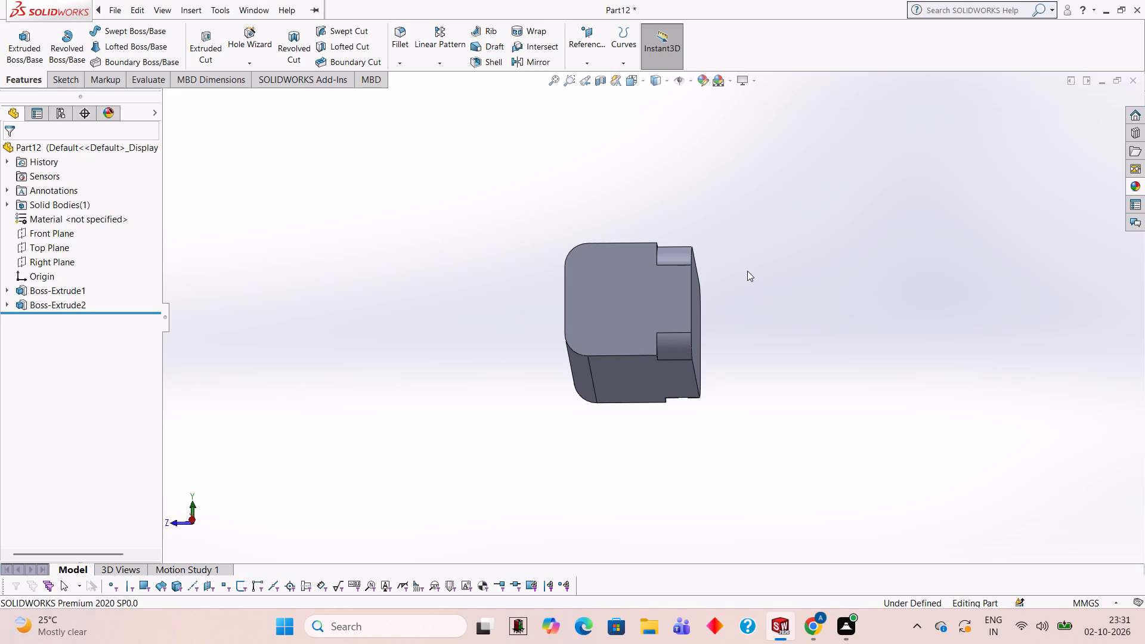
pyautogui.moveTo(730, 246); pyautogui.dragTo(722, 330, button='middle')
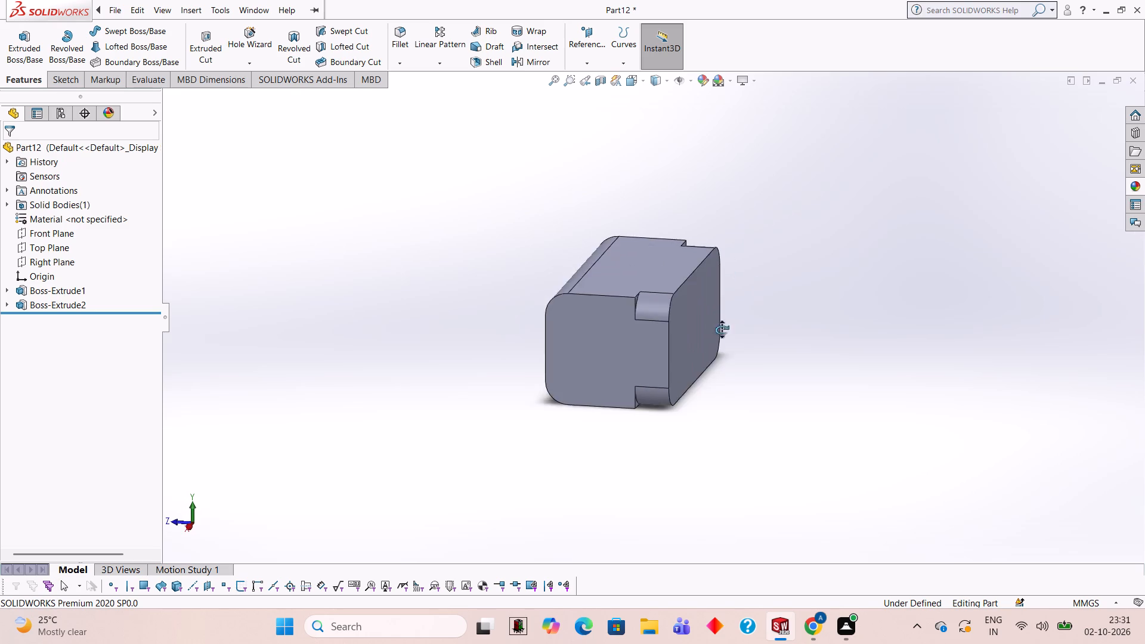
pyautogui.moveTo(722, 330); pyautogui.dragTo(731, 312, button='middle')
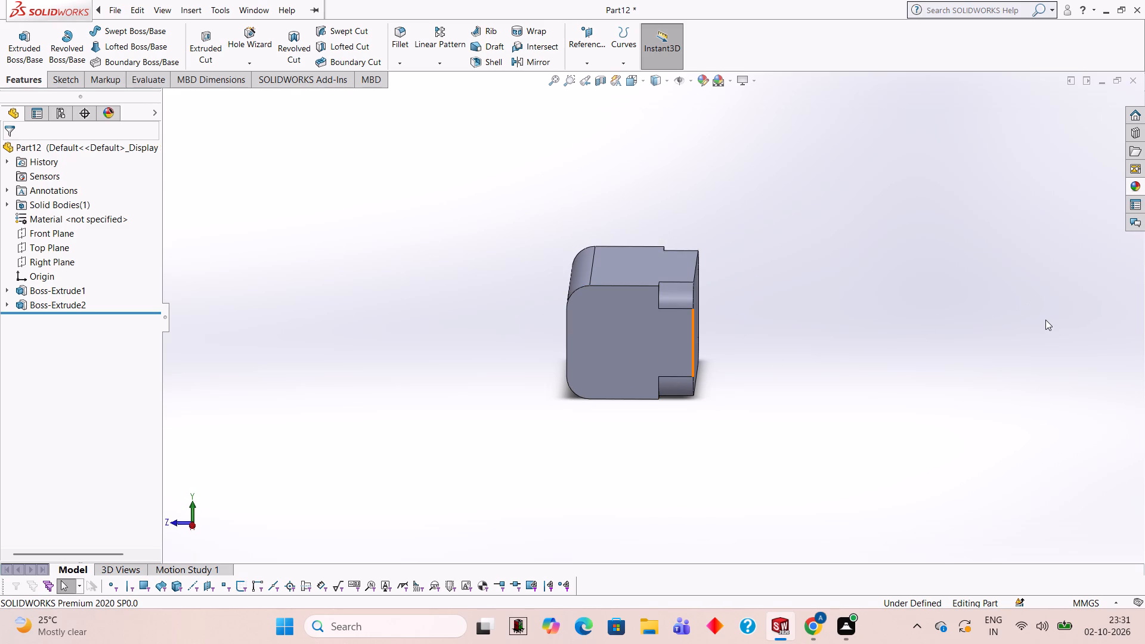
pyautogui.click(601, 328)
pyautogui.click(651, 297)
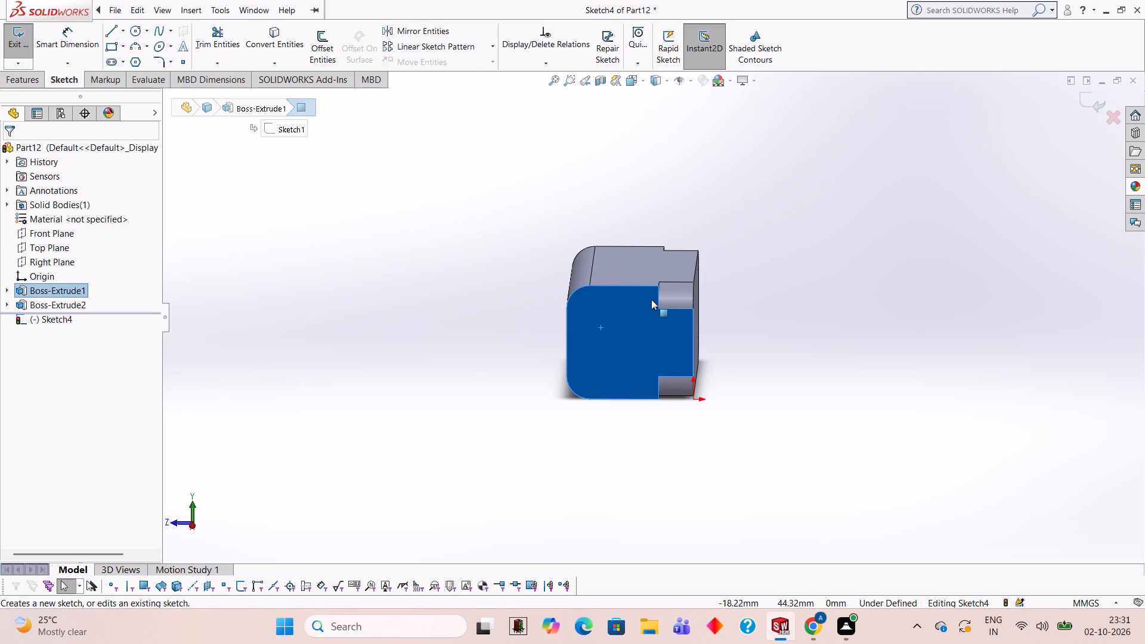
pyautogui.hotkey('ctrl', '8')
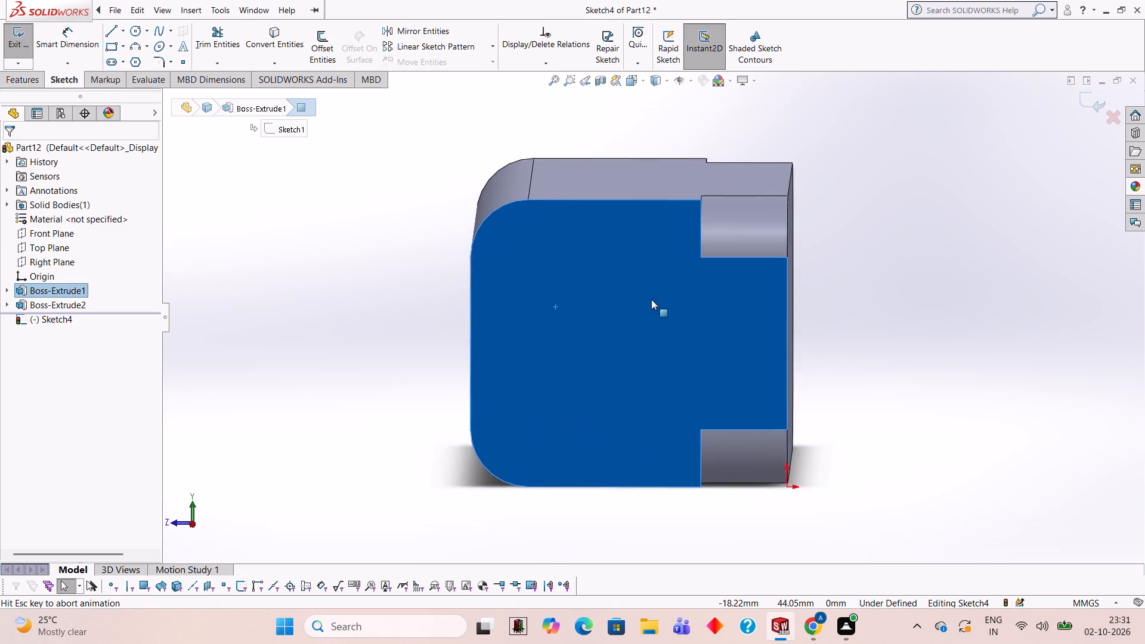
pyautogui.scroll(2, 671, 329)
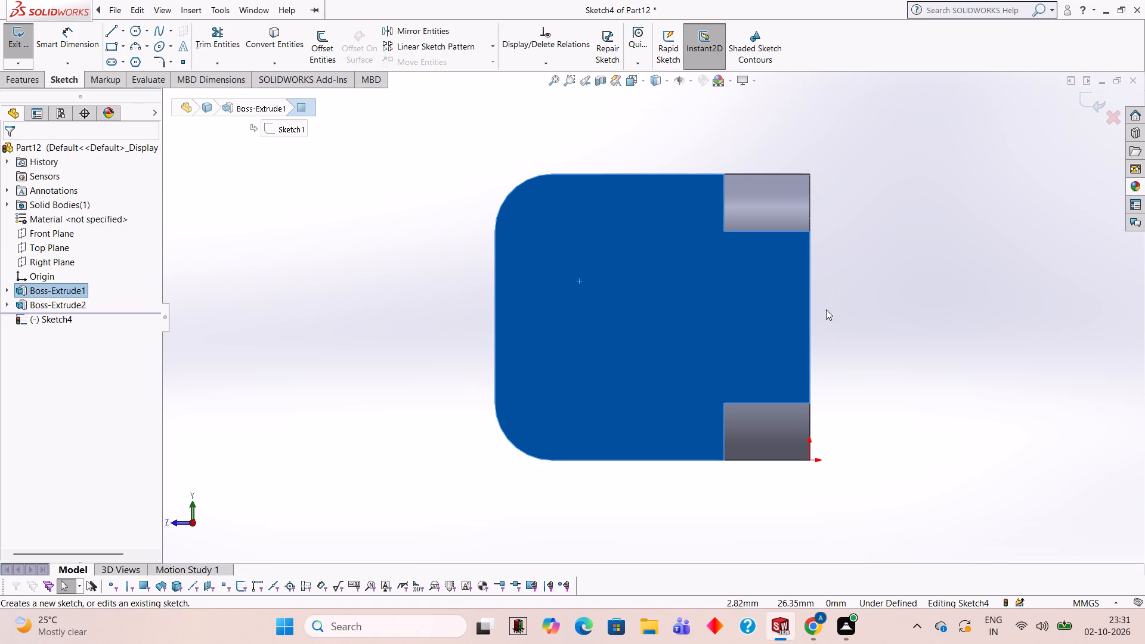
# Sketch a closed 30 × 50 mm outline of lines on the end face, between the block's notched corners and the start of the fillets.
pyautogui.moveTo(862, 294); pyautogui.dragTo(743, 299, button='middle')
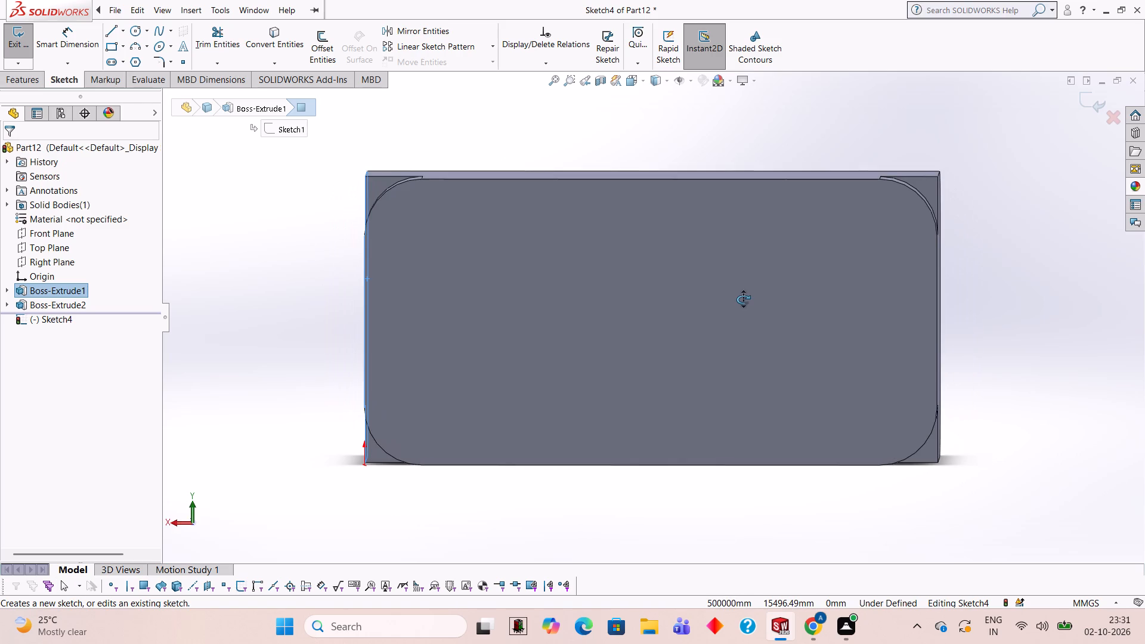
pyautogui.moveTo(743, 299); pyautogui.dragTo(846, 298, button='middle')
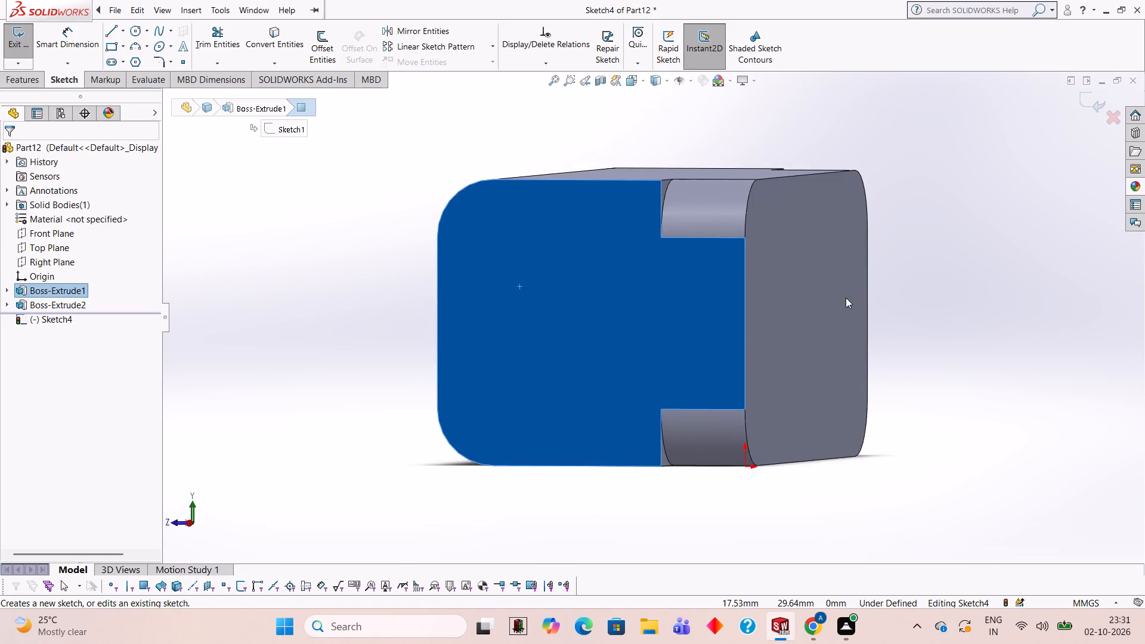
pyautogui.moveTo(846, 298); pyautogui.dragTo(859, 305, button='middle')
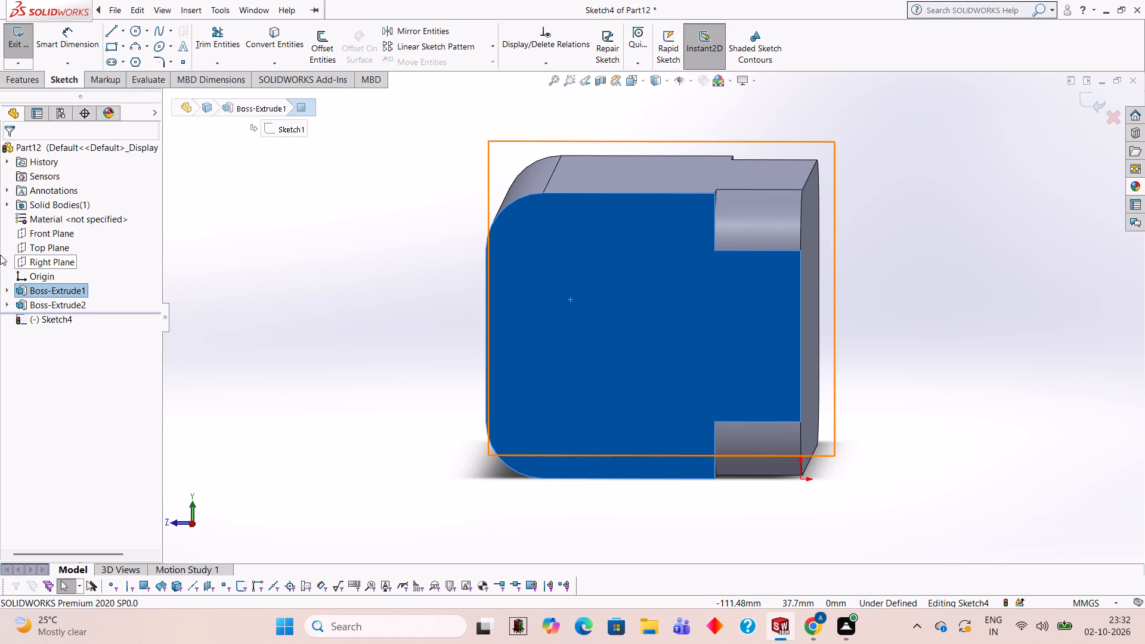
pyautogui.click(109, 30)
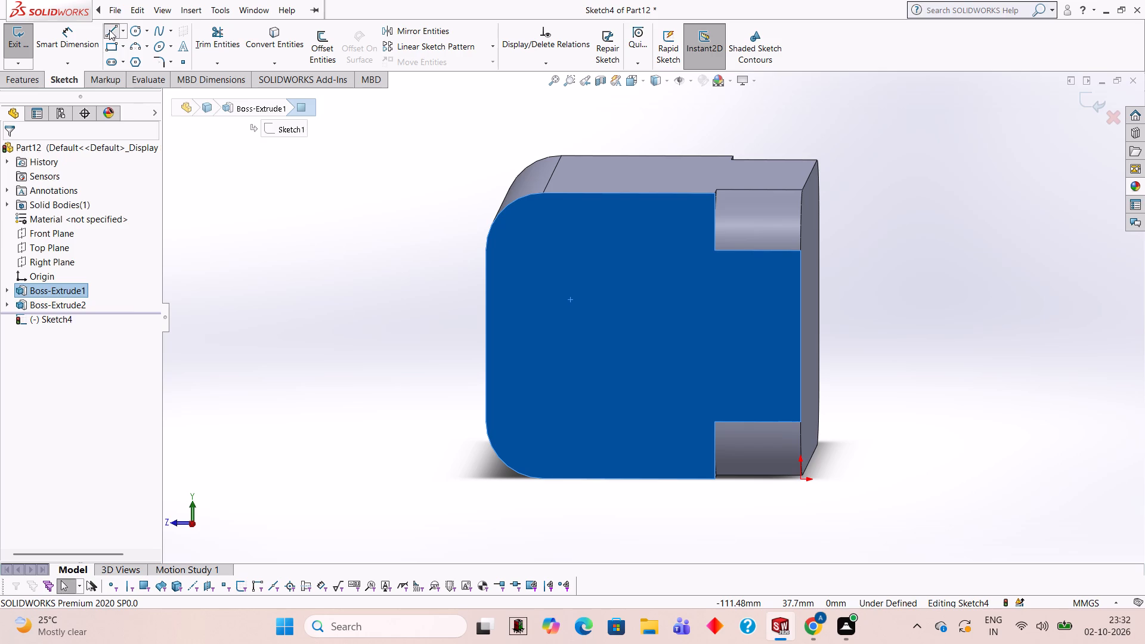
pyautogui.click(713, 250)
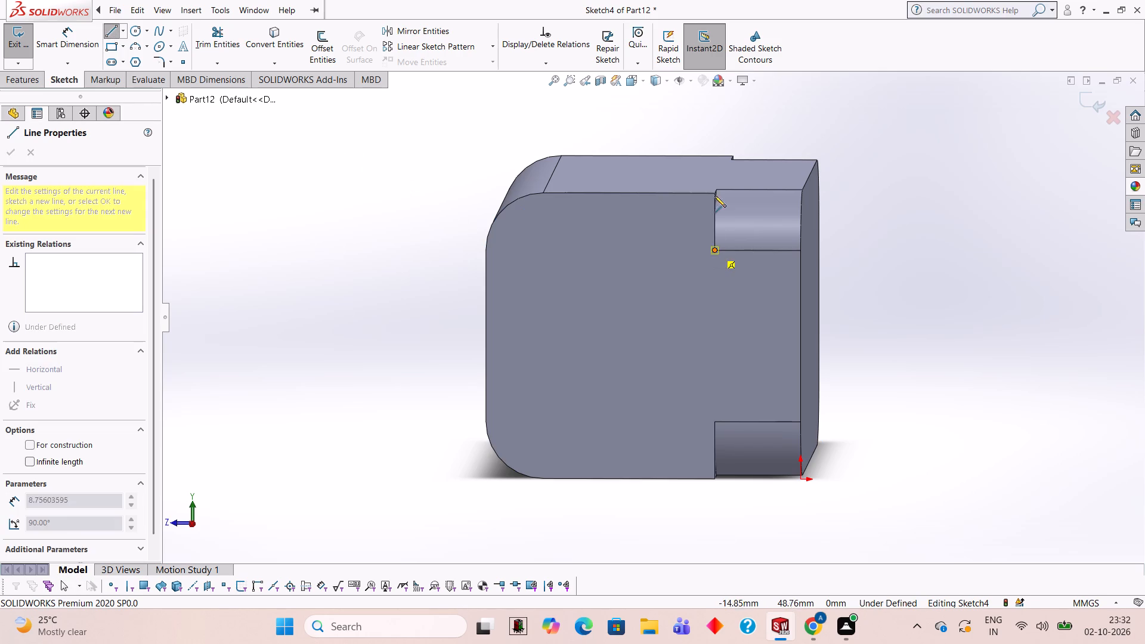
pyautogui.click(712, 193)
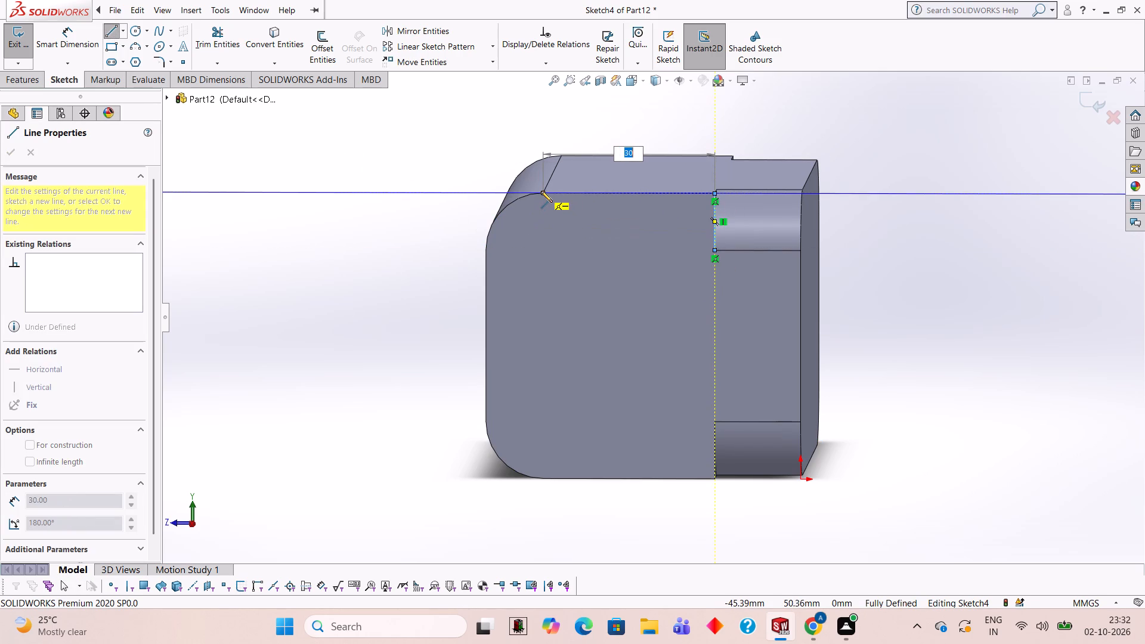
pyautogui.click(541, 191)
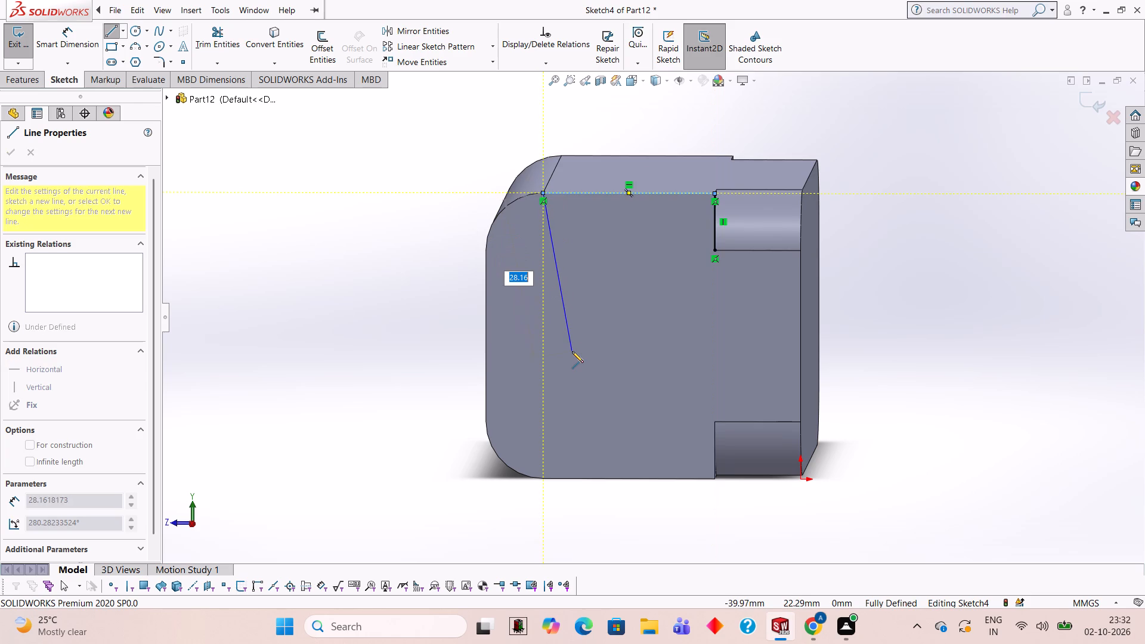
pyautogui.click(541, 478)
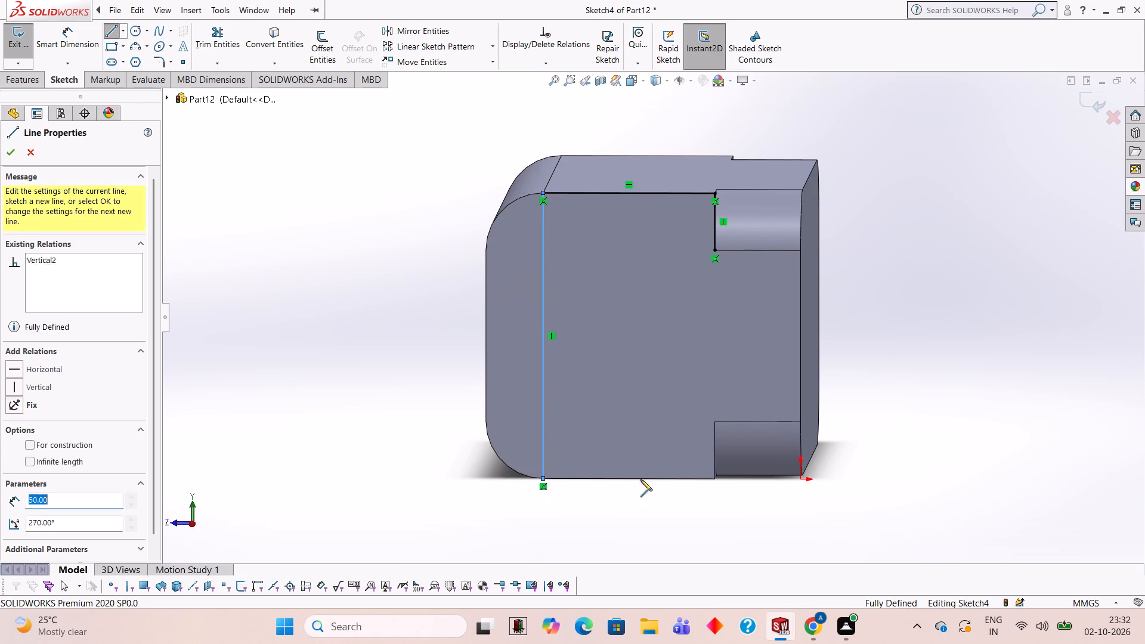
pyautogui.click(713, 478)
pyautogui.click(713, 251)
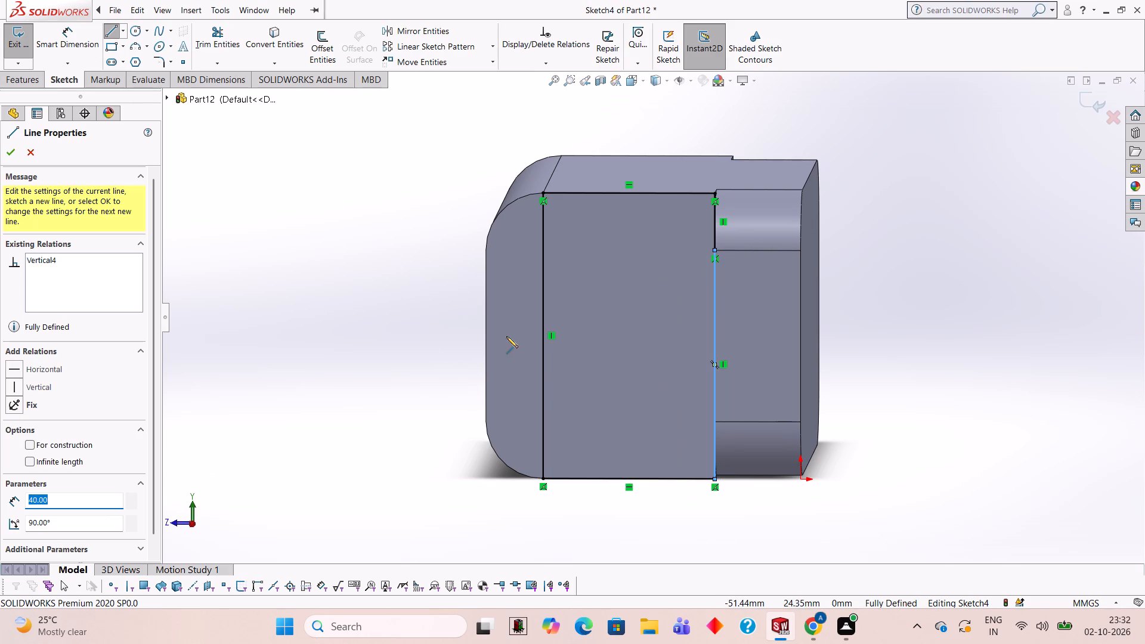
# Draw a vertical line along the end face's outer edge, joining the ends of the two rounded corners.
pyautogui.middleClick(426, 261)
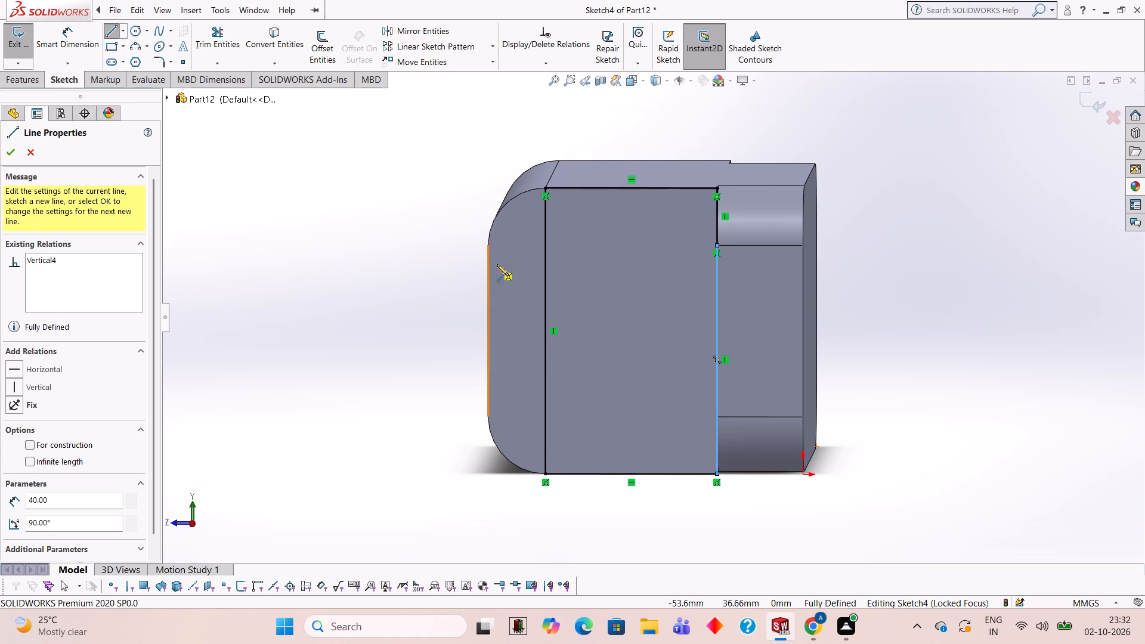
pyautogui.click(488, 244)
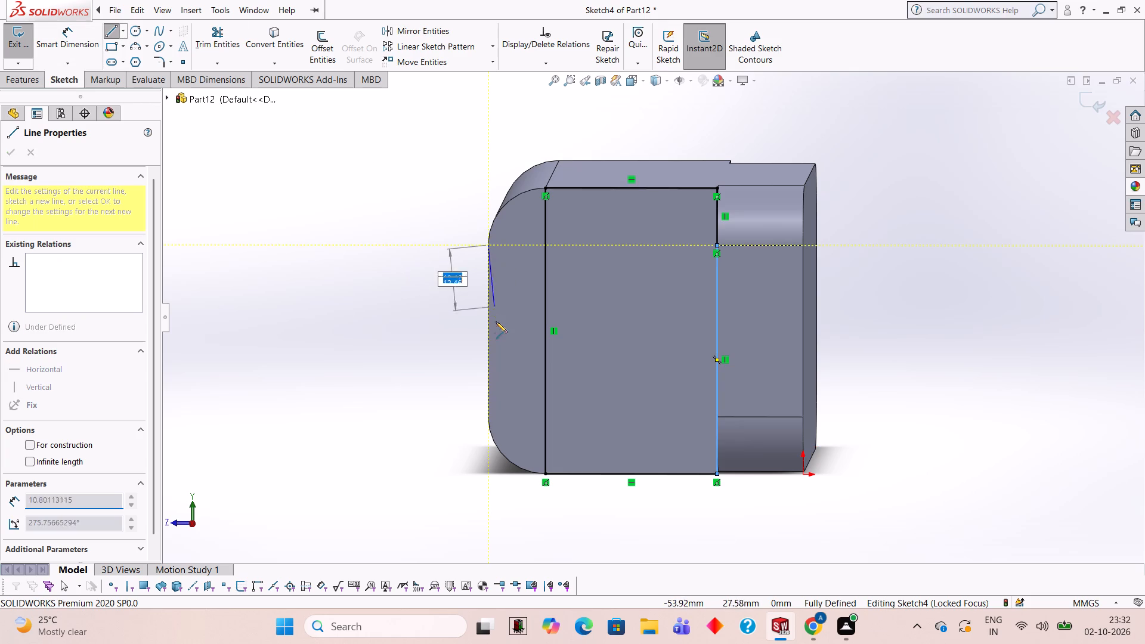
pyautogui.click(488, 419)
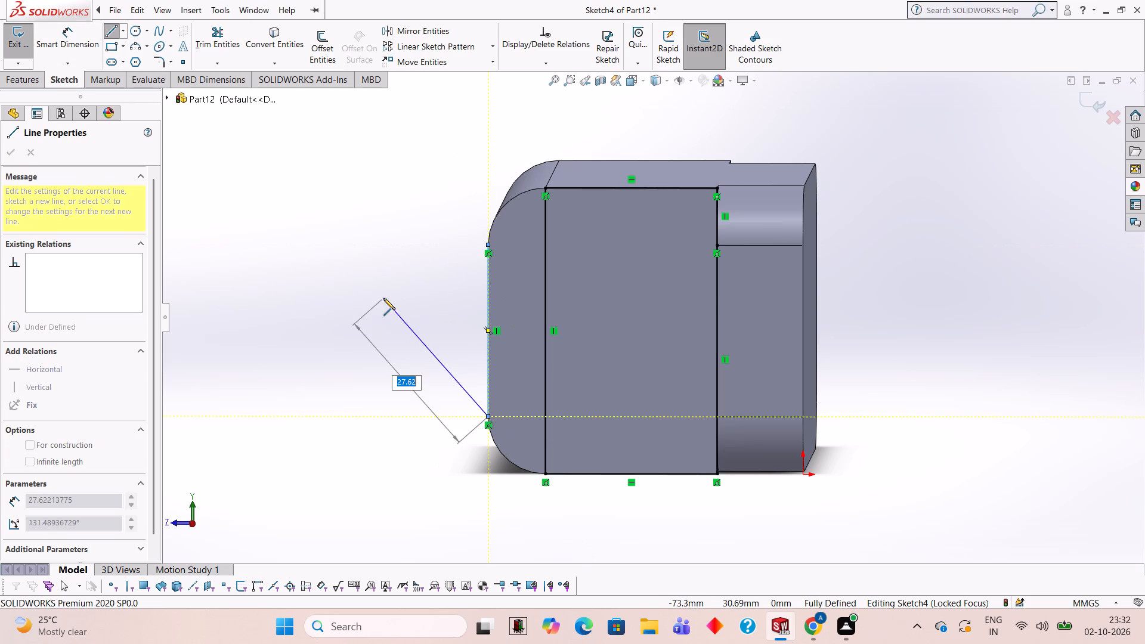
pyautogui.press('Escape')
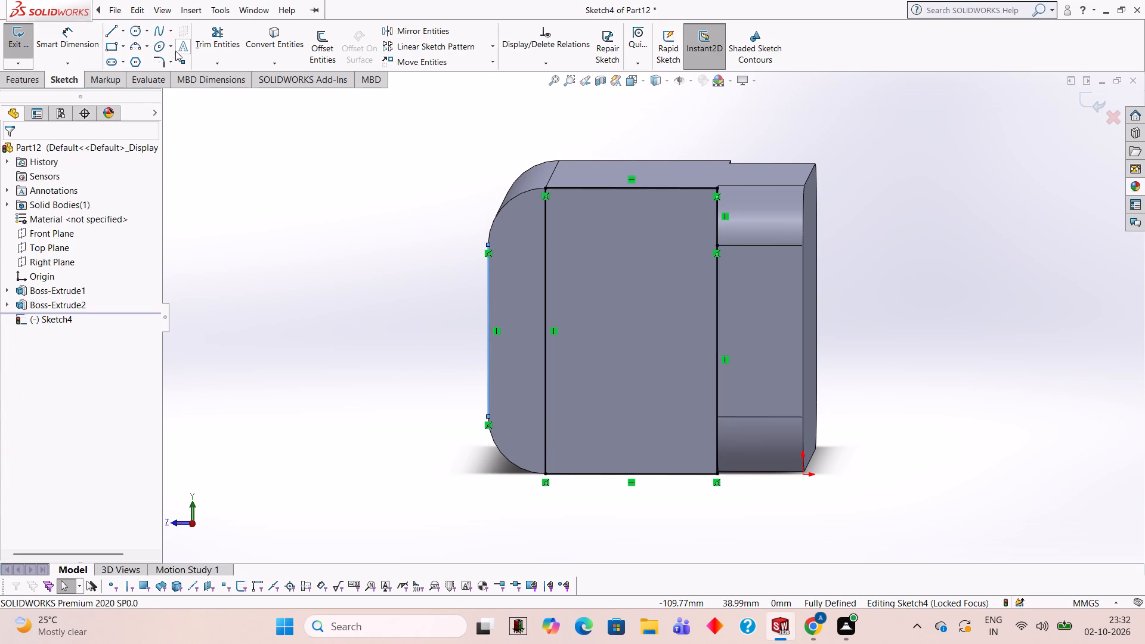
# Sketch two circles of 10 mm radius centred on the end face's two rounded corners.
pyautogui.click(159, 59)
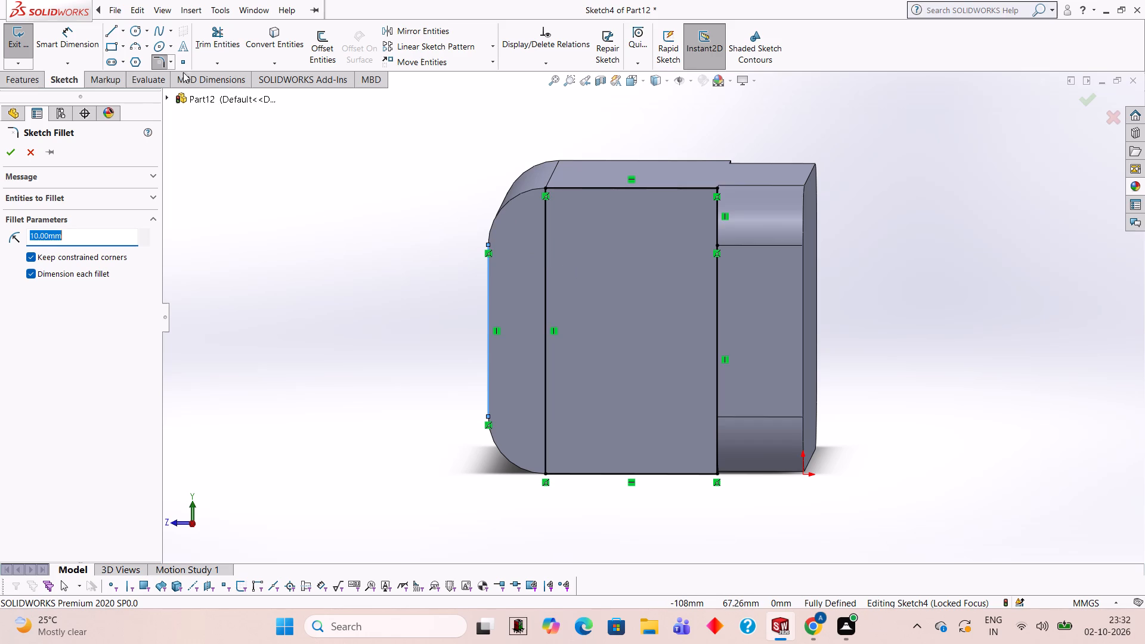
pyautogui.click(133, 34)
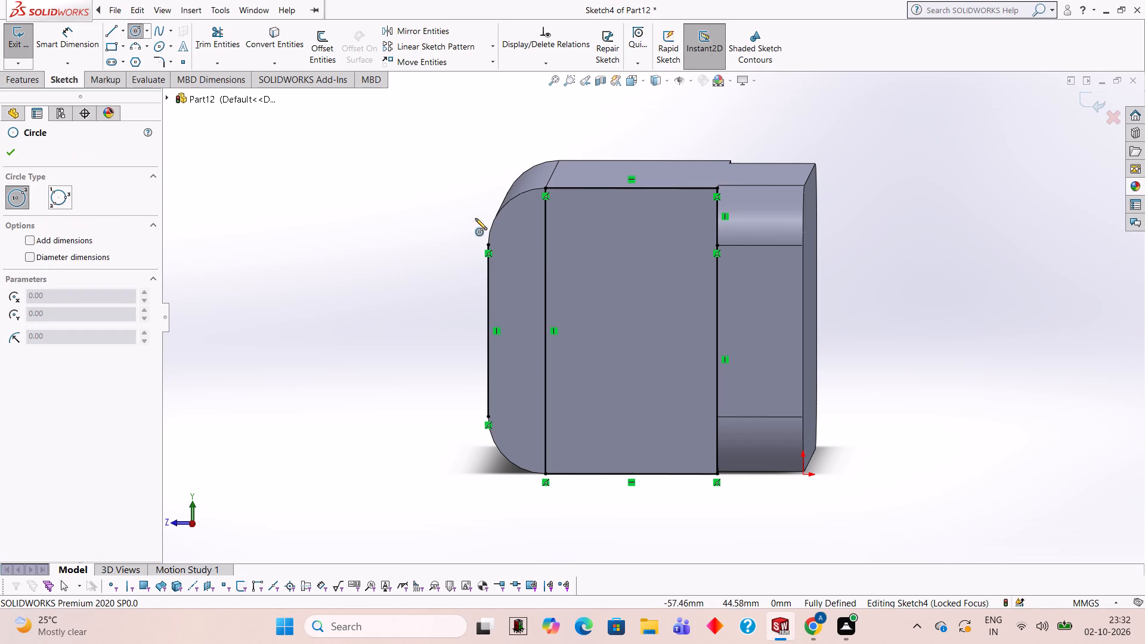
pyautogui.click(544, 246)
pyautogui.write('10')
pyautogui.press('Return')
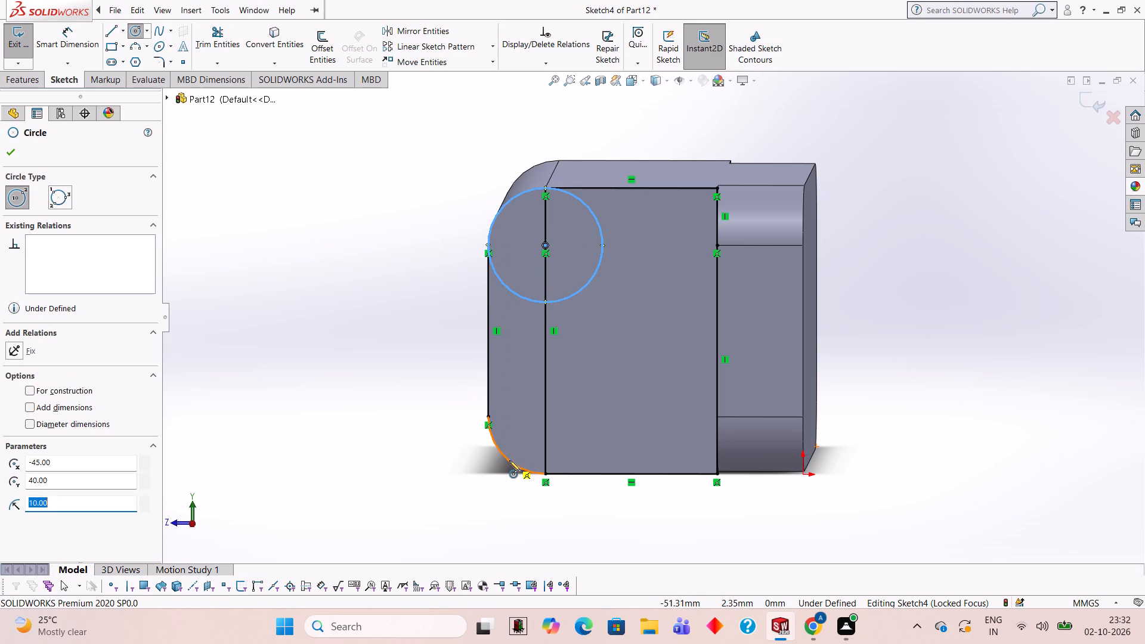
pyautogui.click(546, 416)
pyautogui.write('10')
pyautogui.press('Return')
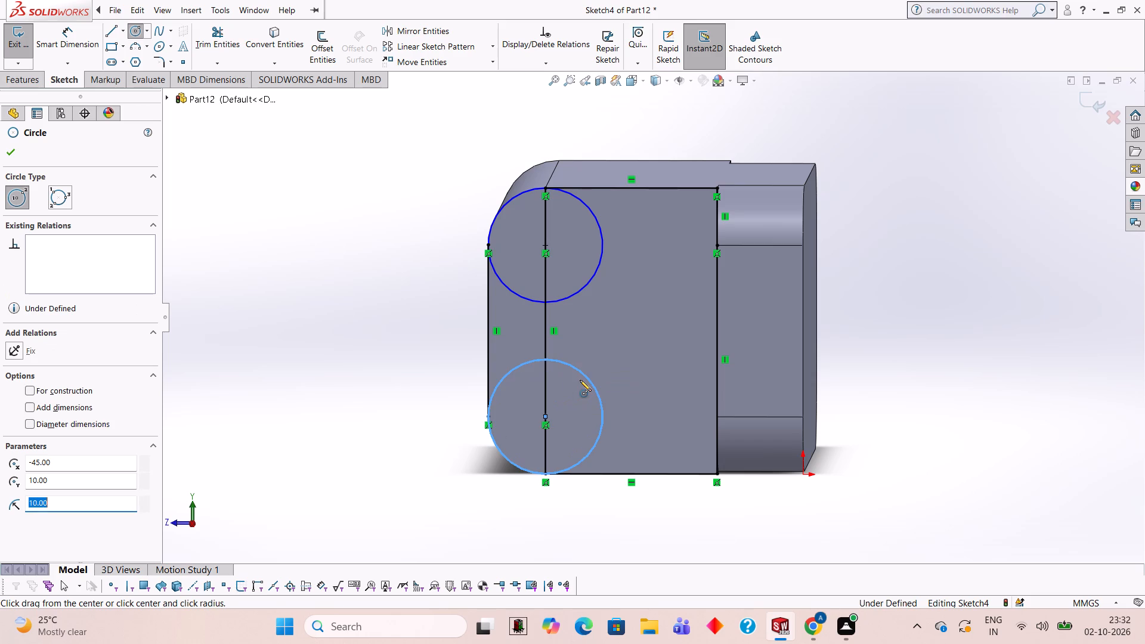
# Trim both circles down to the corner arcs and remove the inner vertical line, leaving one closed rounded outline.
pyautogui.click(231, 42)
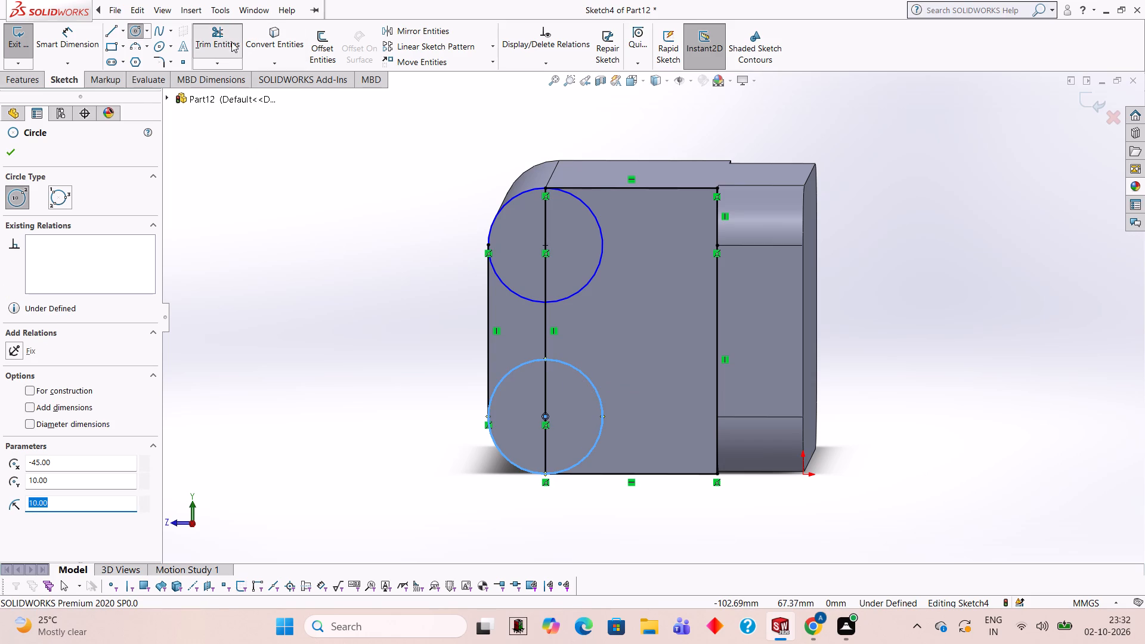
pyautogui.click(596, 264)
pyautogui.click(602, 267)
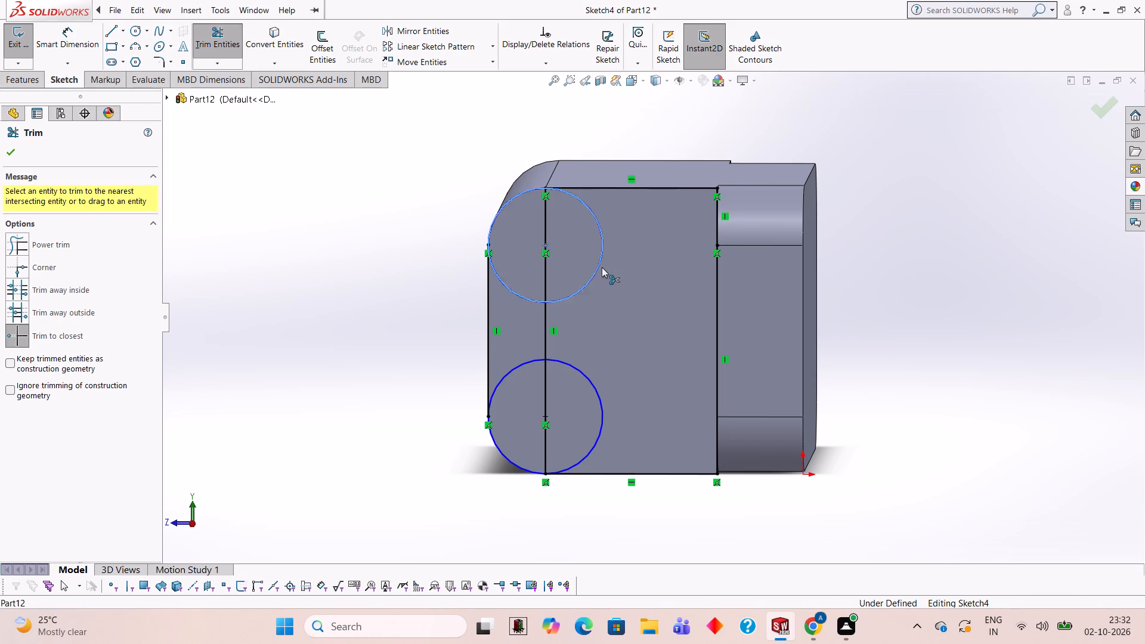
pyautogui.click(515, 295)
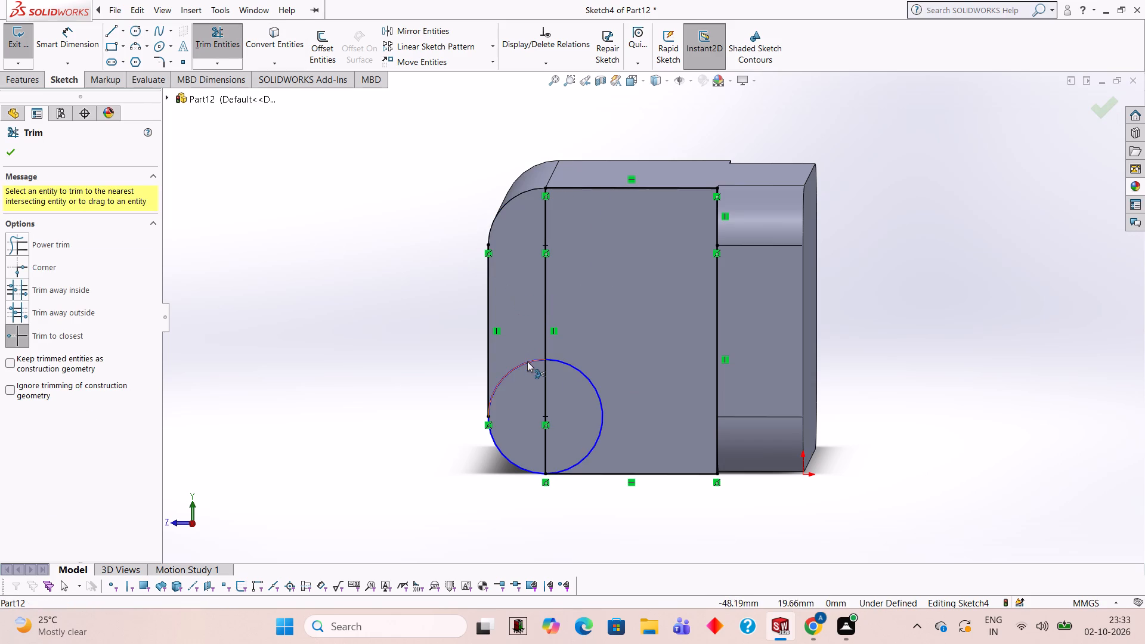
pyautogui.click(527, 361)
pyautogui.click(584, 372)
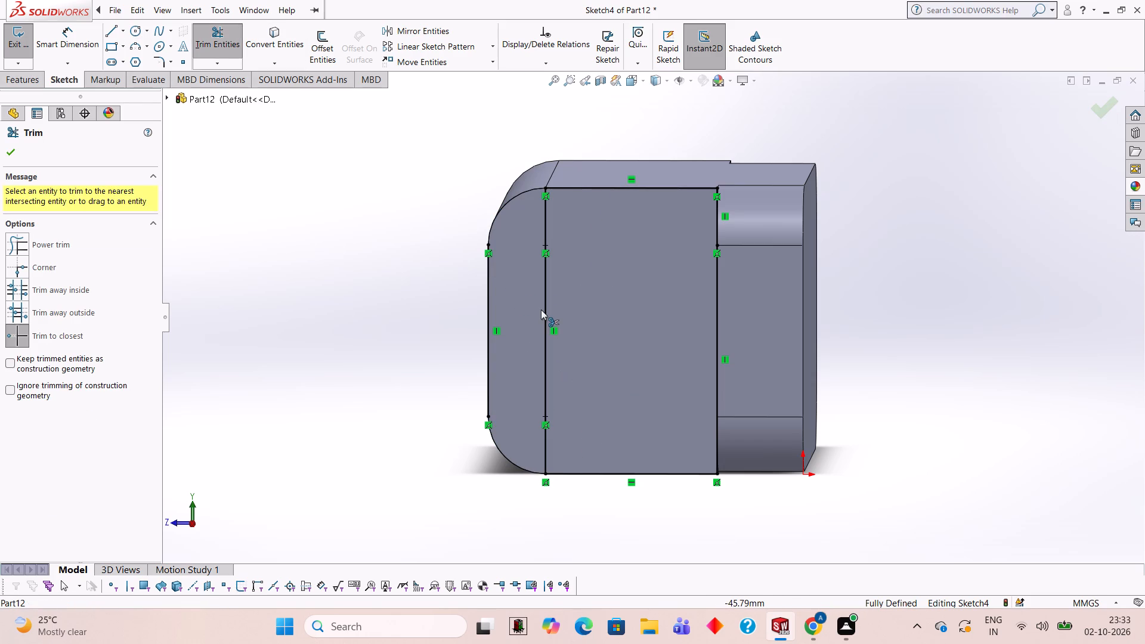
pyautogui.click(541, 309)
pyautogui.click(546, 308)
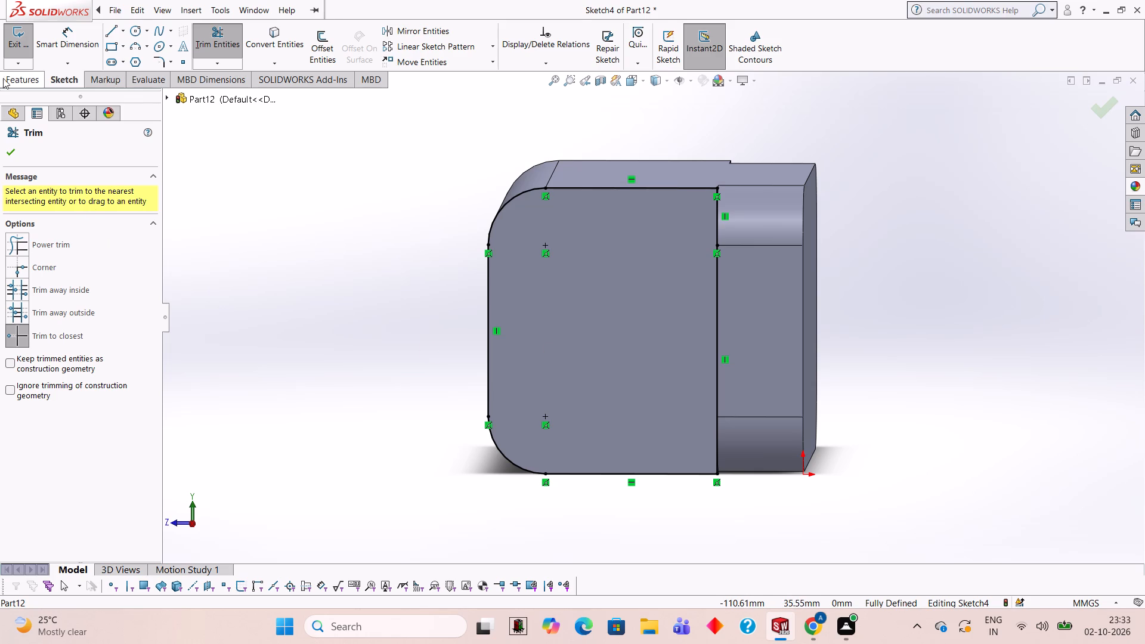
# Cut-extrude the rounded outline 37.8 mm blind into the added section.
pyautogui.click(18, 87)
pyautogui.click(201, 48)
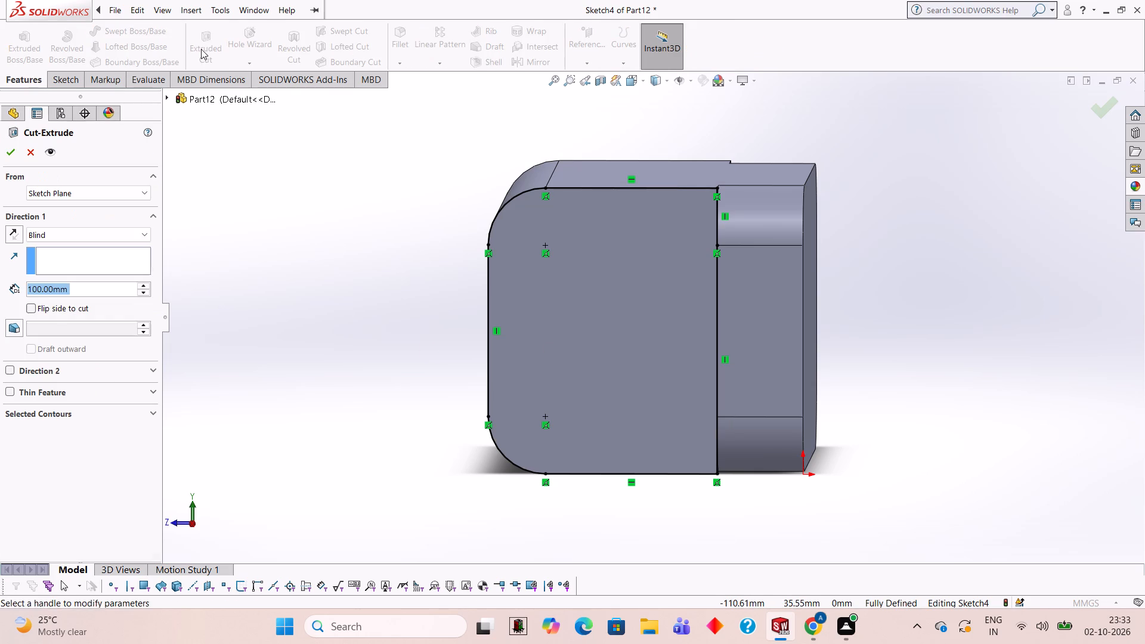
pyautogui.write('37.')
pyautogui.press('8')
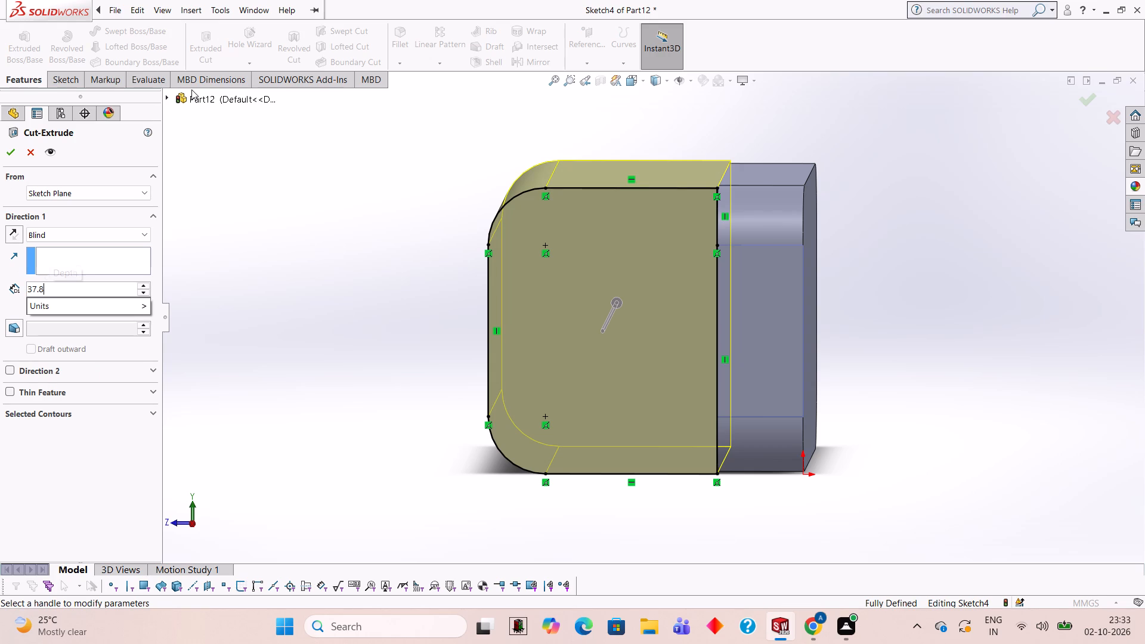
pyautogui.press('Return')
pyautogui.moveTo(280, 195); pyautogui.dragTo(391, 221, button='middle')
pyautogui.click(17, 155)
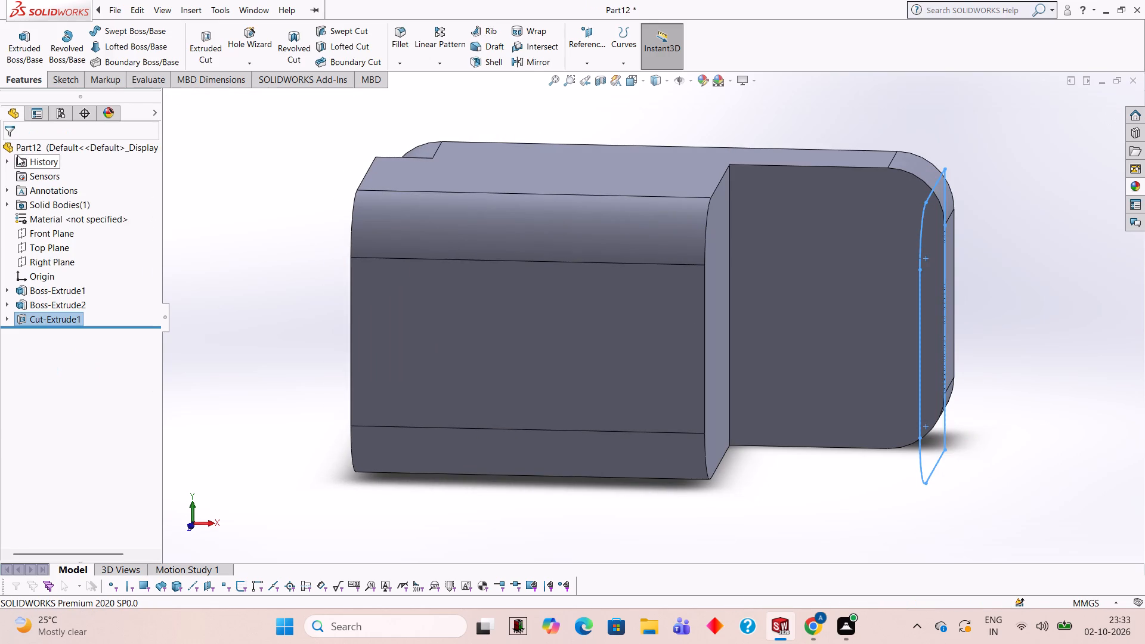
pyautogui.click(246, 255)
# Start a new sketch on the flat end face at the part's opposite, uncut end and view it face-on.
pyautogui.moveTo(437, 282); pyautogui.dragTo(338, 247, button='middle')
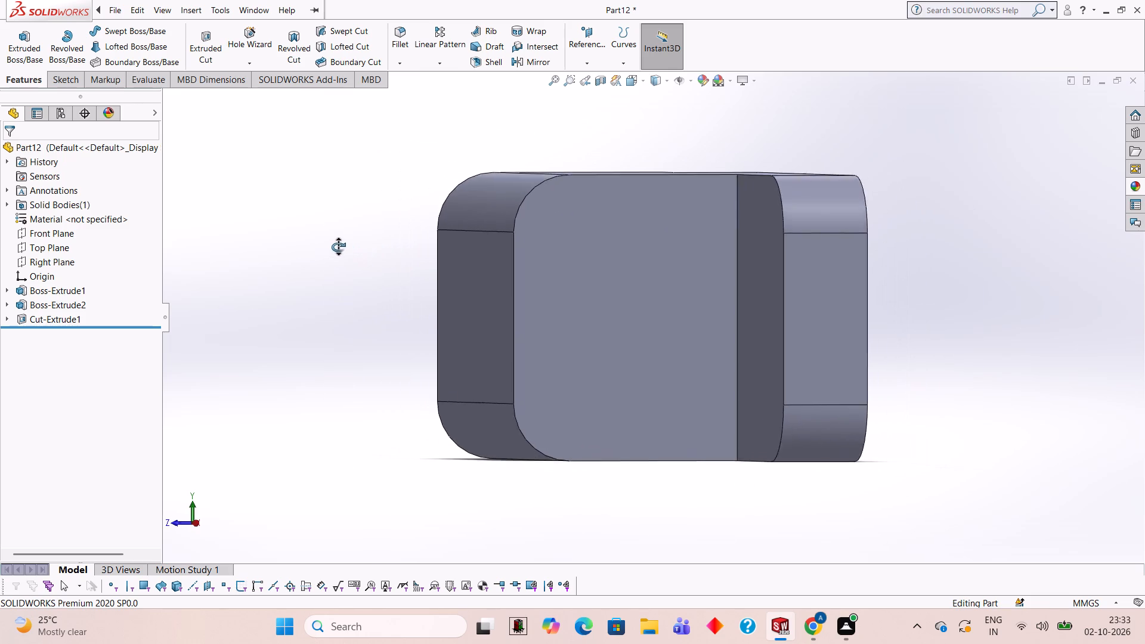
pyautogui.moveTo(338, 247); pyautogui.dragTo(333, 244, button='middle')
pyautogui.moveTo(363, 281); pyautogui.dragTo(447, 312, button='middle')
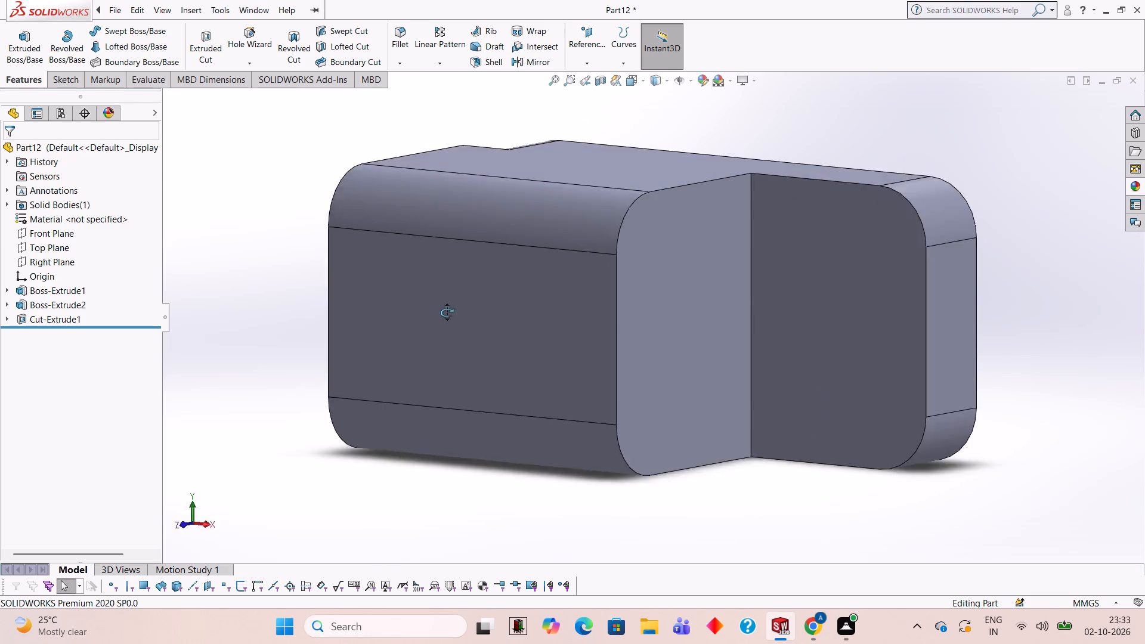
pyautogui.moveTo(447, 312); pyautogui.dragTo(593, 309, button='middle')
pyautogui.click(639, 332)
pyautogui.click(686, 298)
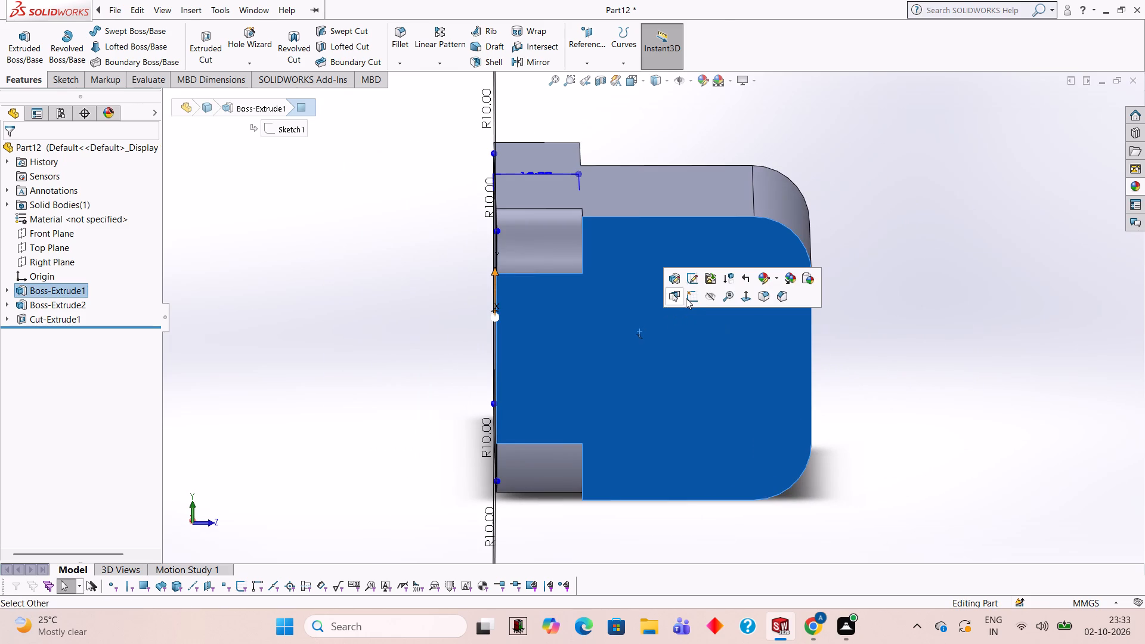
pyautogui.hotkey('ctrl', '8')
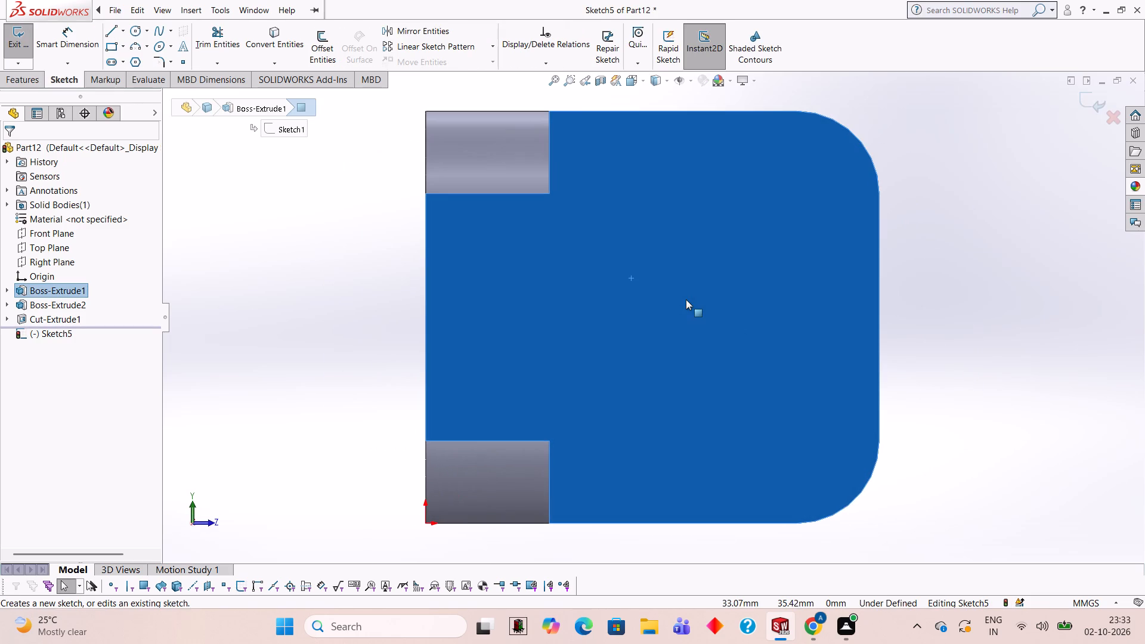
# Sketch 30 mm lines along the face's upper and lower edges, joined by a 50 mm vertical line between the block's notched corners.
pyautogui.click(107, 29)
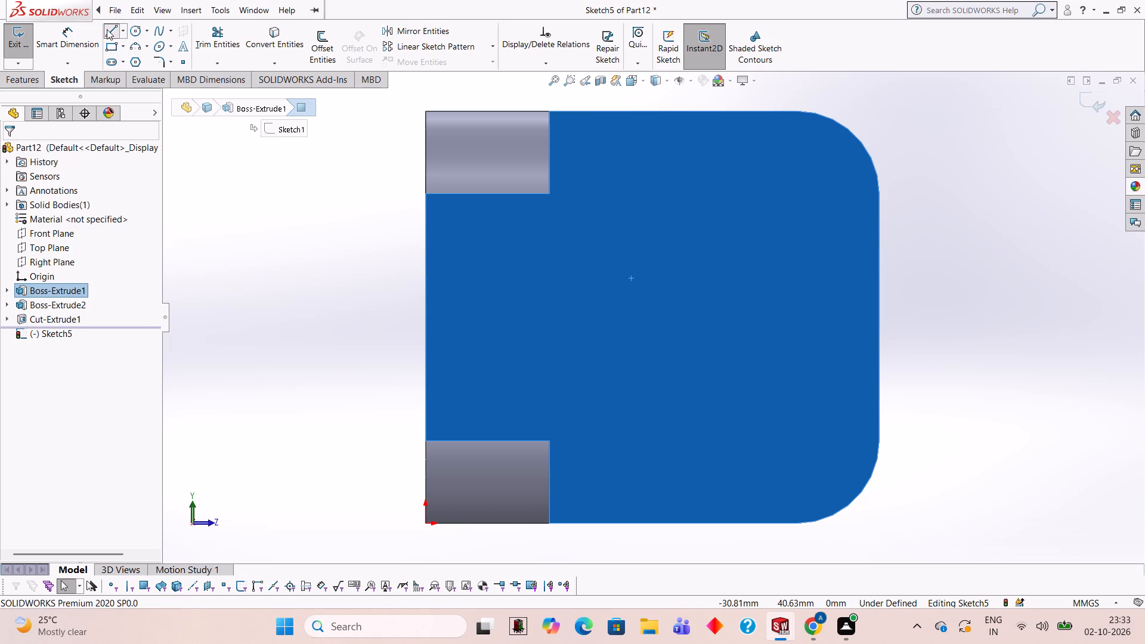
pyautogui.click(550, 110)
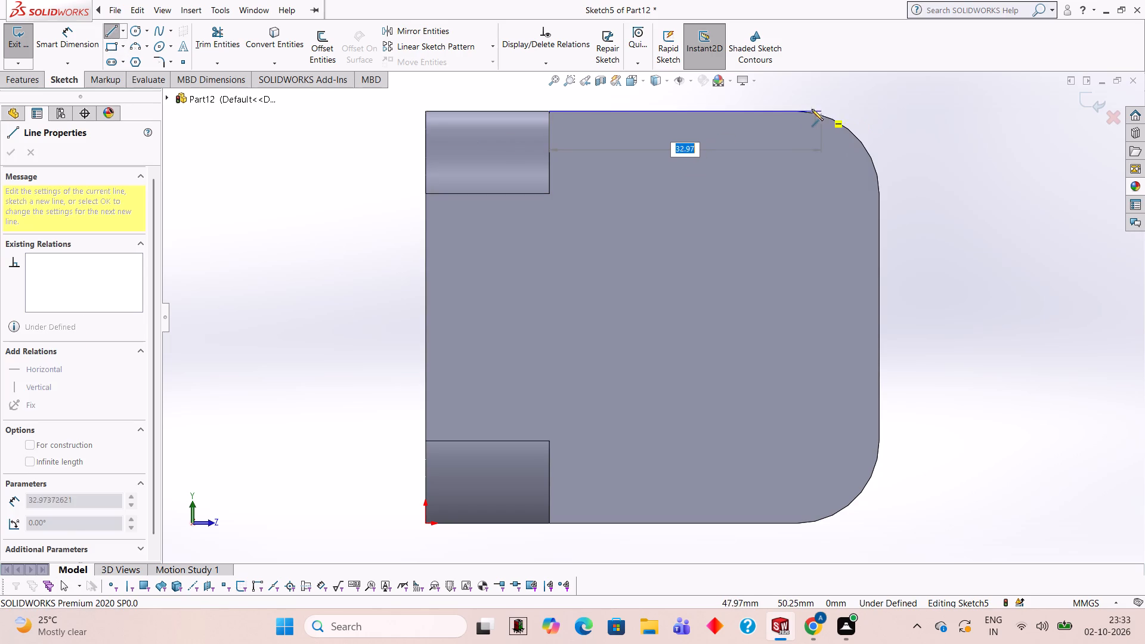
pyautogui.click(796, 110)
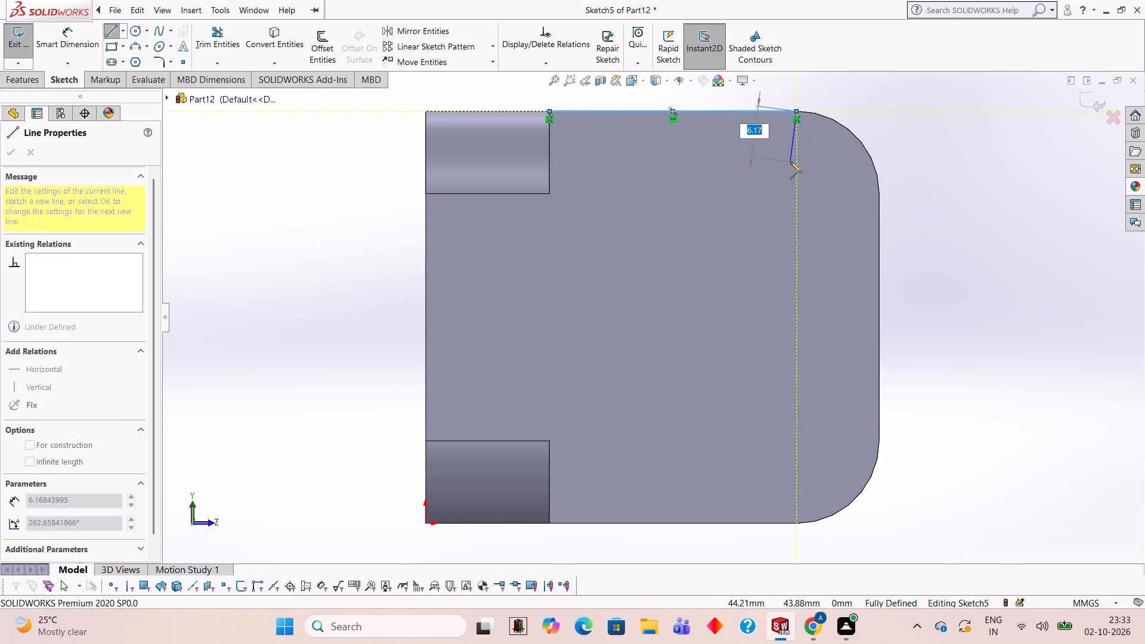
pyautogui.press('Escape')
pyautogui.click(114, 30)
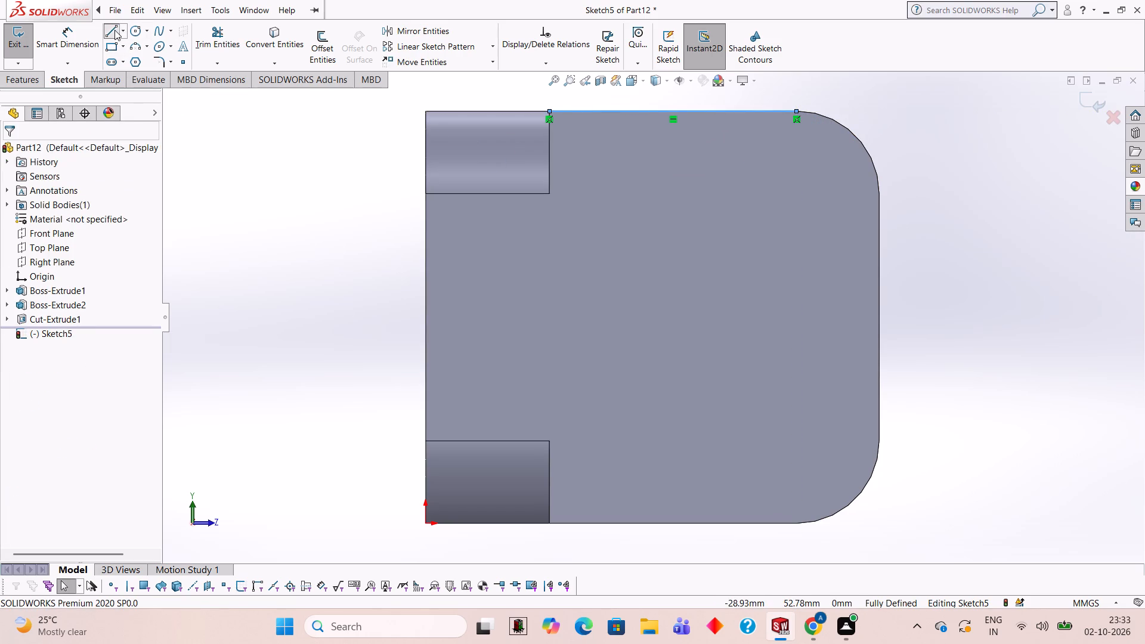
pyautogui.click(549, 111)
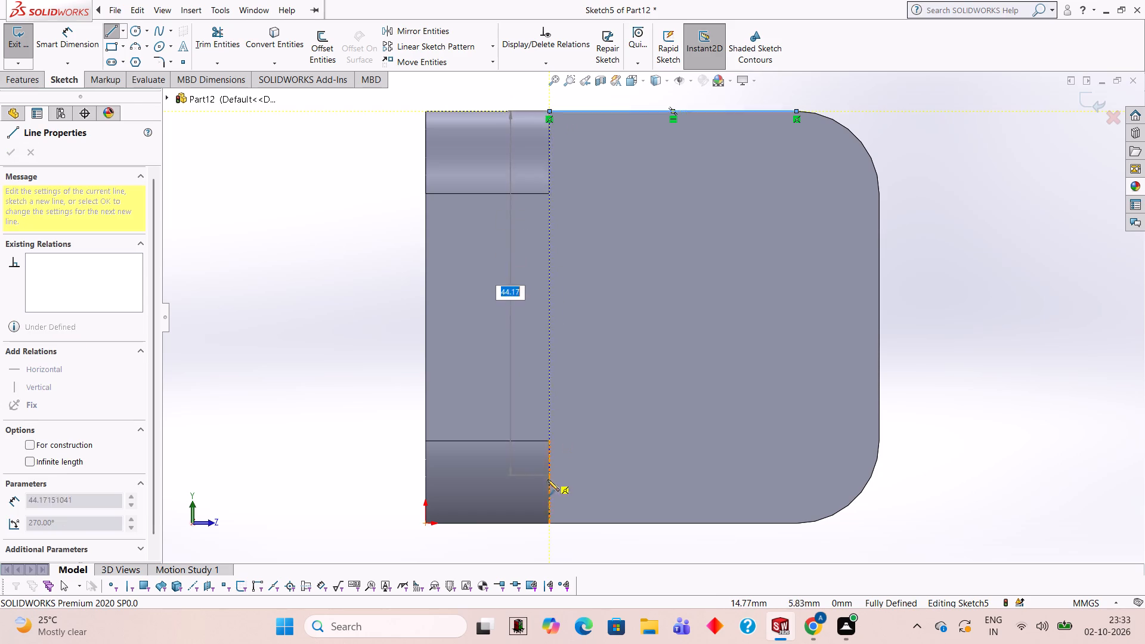
pyautogui.click(549, 525)
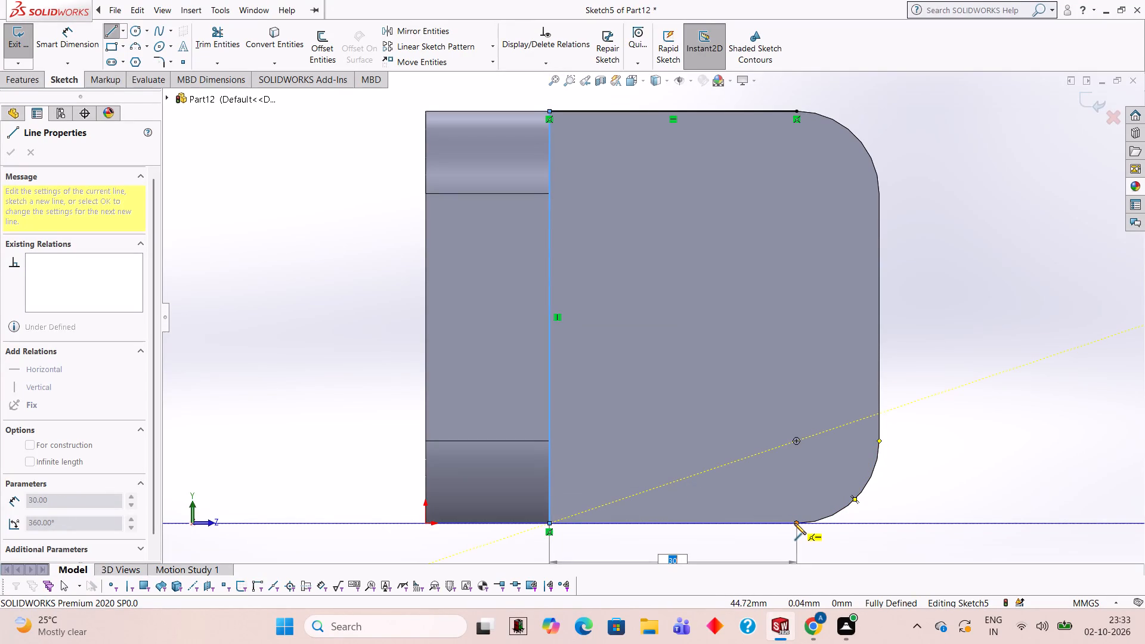
pyautogui.click(794, 523)
pyautogui.press('Escape')
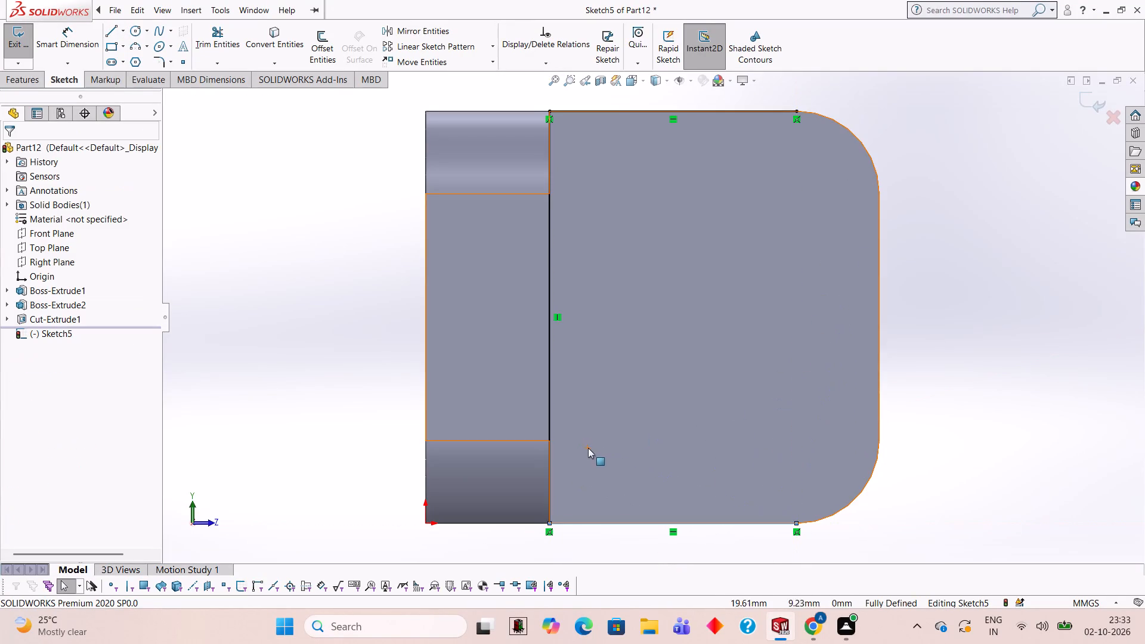
# Draw a vertical line about 30 mm long along the face's outer edge, joining the ends of the two rounded corners.
pyautogui.click(109, 37)
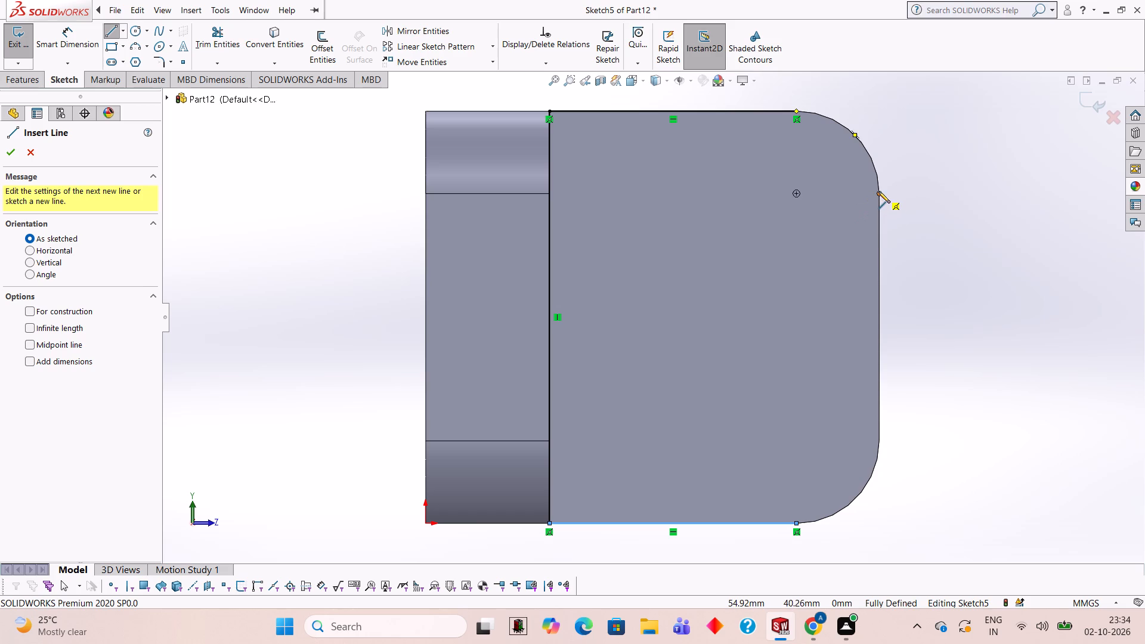
pyautogui.click(878, 191)
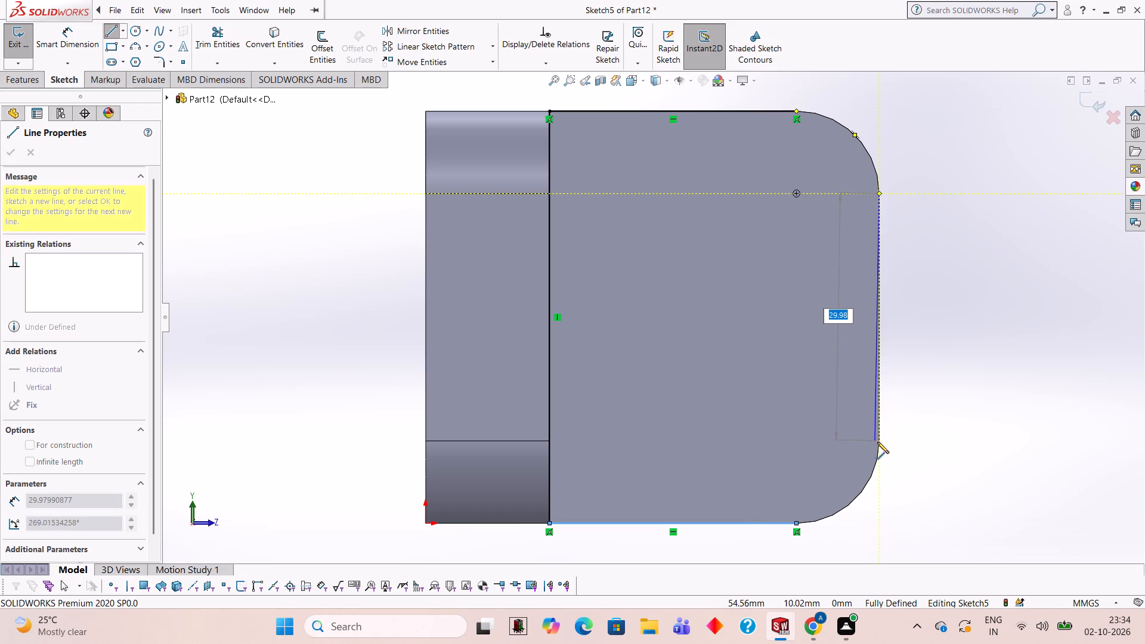
pyautogui.click(880, 442)
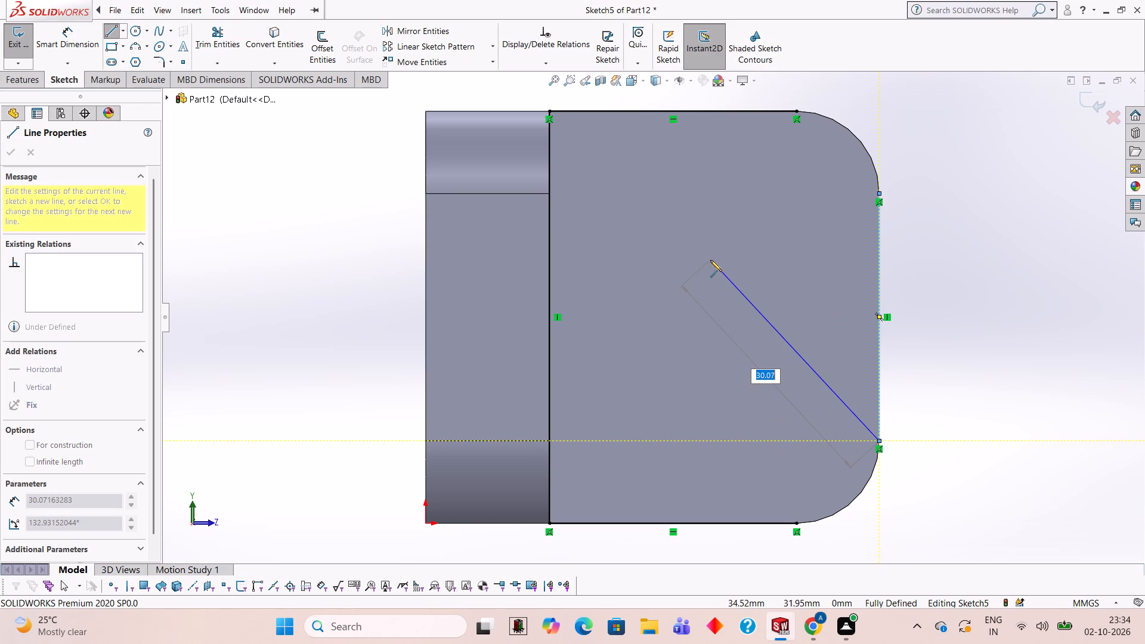
pyautogui.press('Escape')
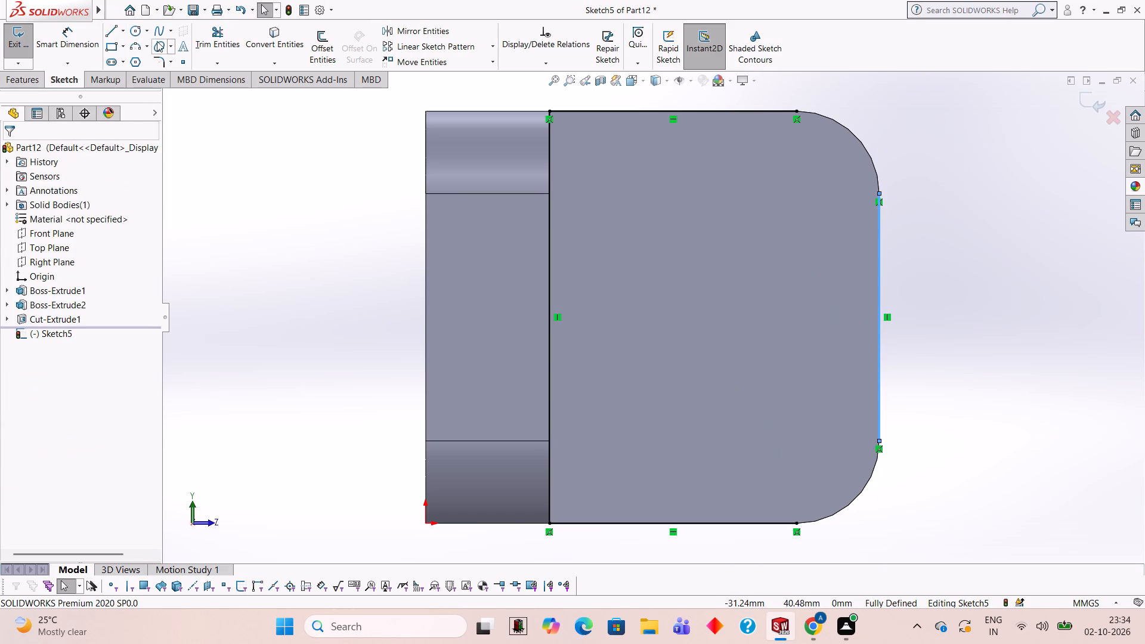
# Sketch two circles of 10 mm radius centred on this end face's two rounded corners.
pyautogui.click(134, 29)
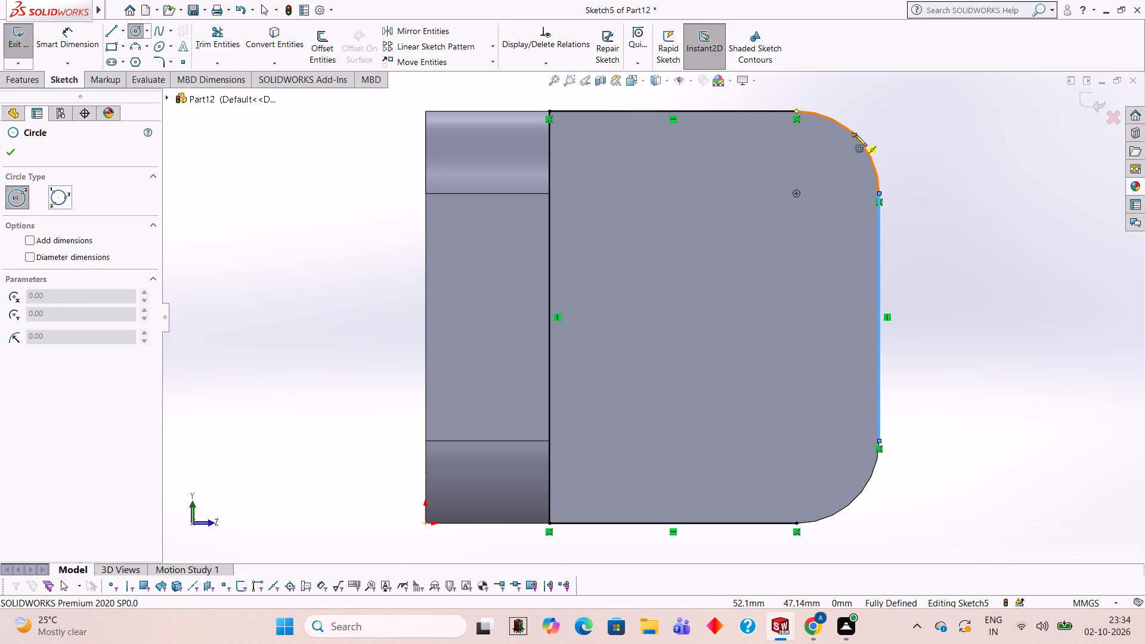
pyautogui.click(794, 191)
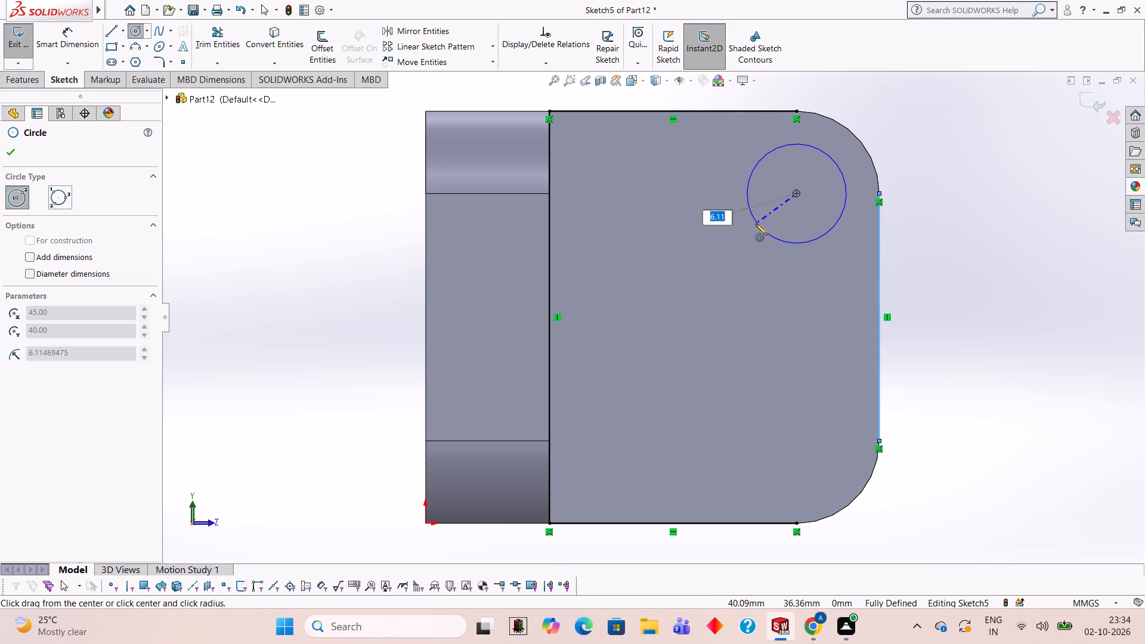
pyautogui.write('10')
pyautogui.press('Return')
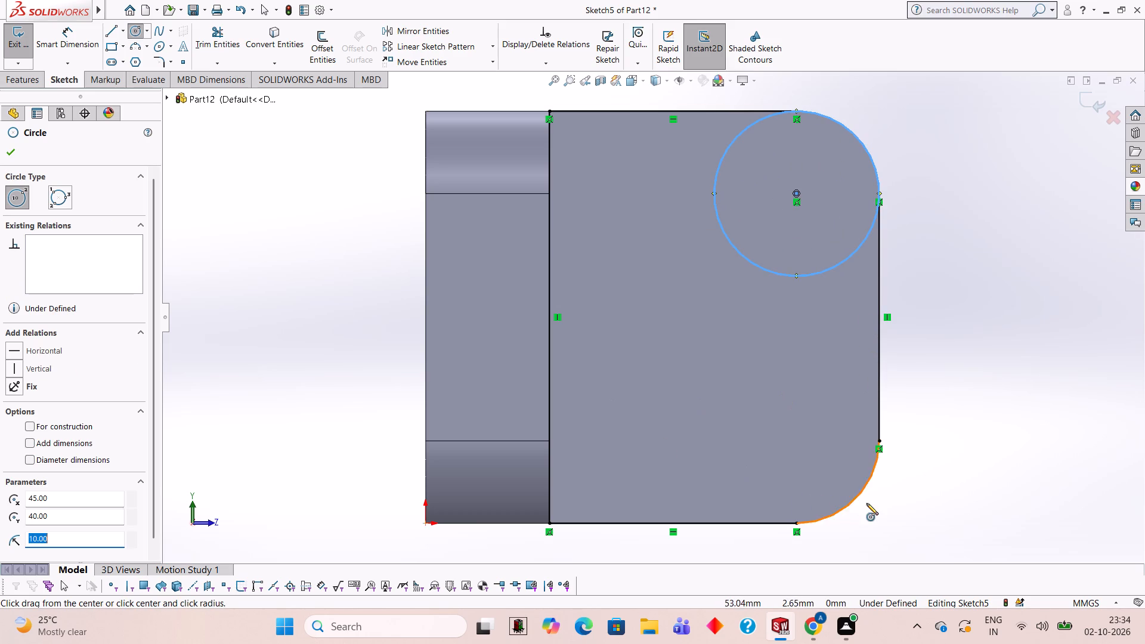
pyautogui.click(795, 439)
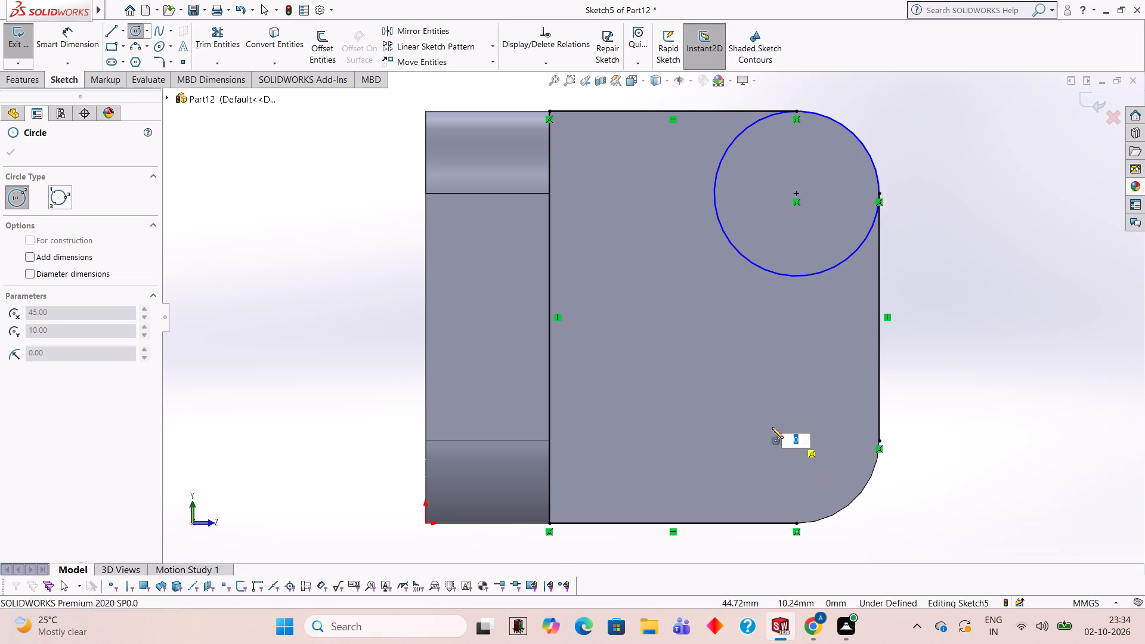
pyautogui.write('10')
pyautogui.press('Return')
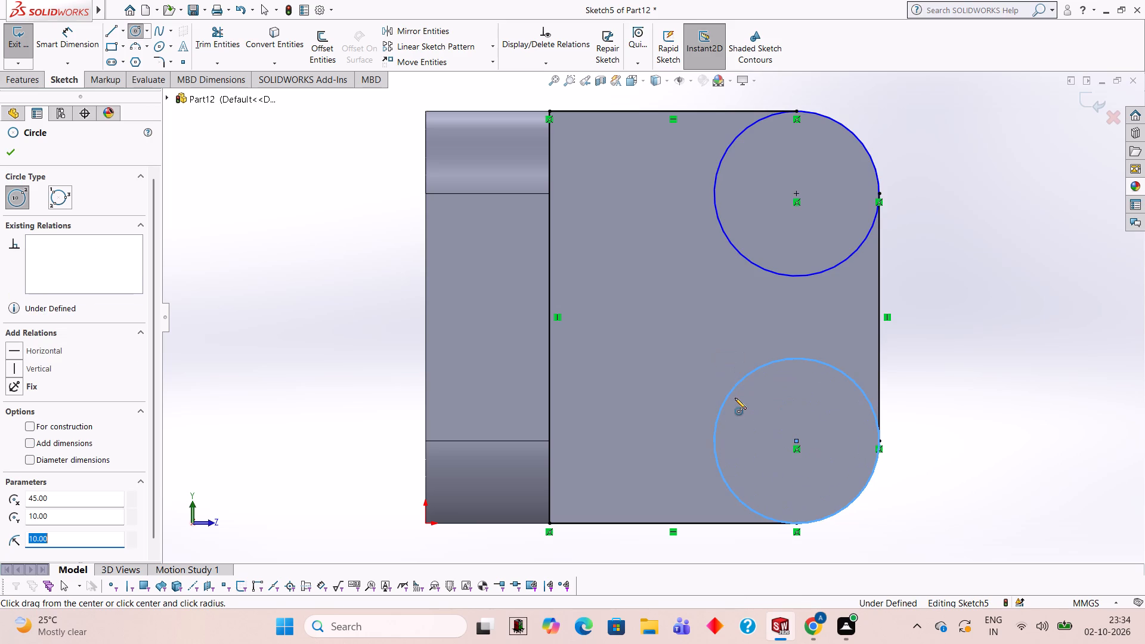
# Trim both circles down to the corner arcs to close the rounded outline.
pyautogui.click(227, 36)
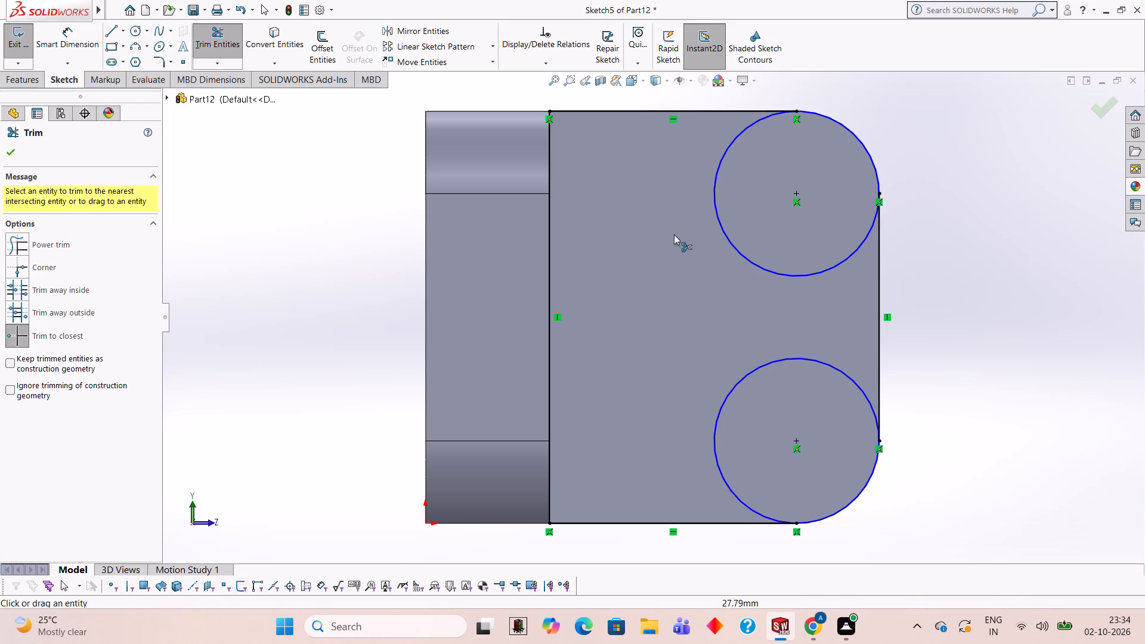
pyautogui.click(729, 237)
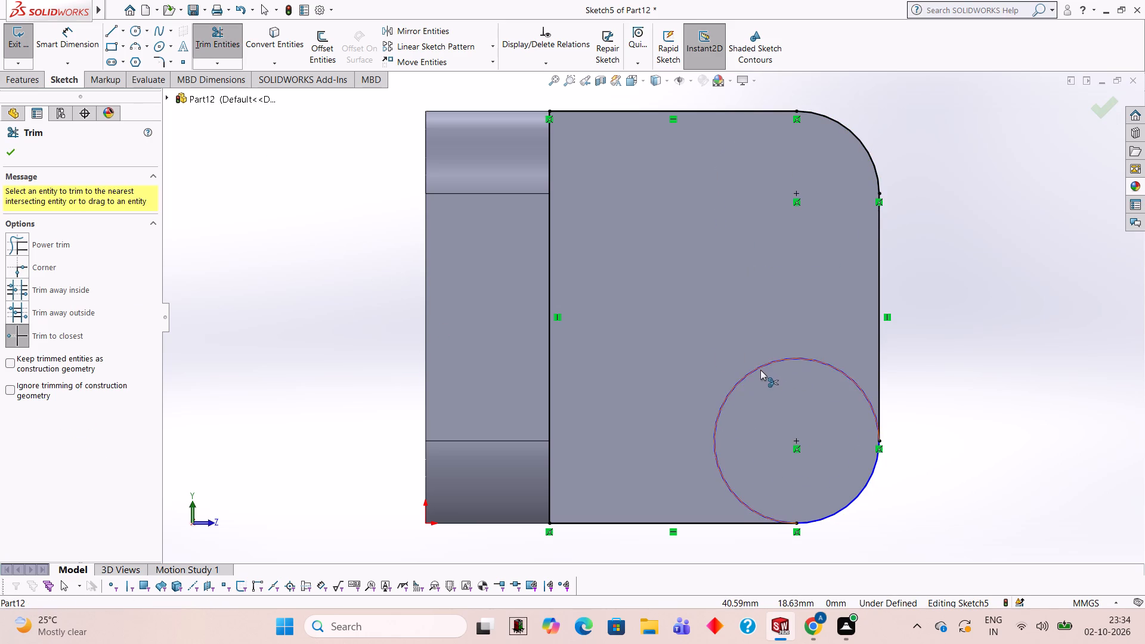
pyautogui.click(760, 370)
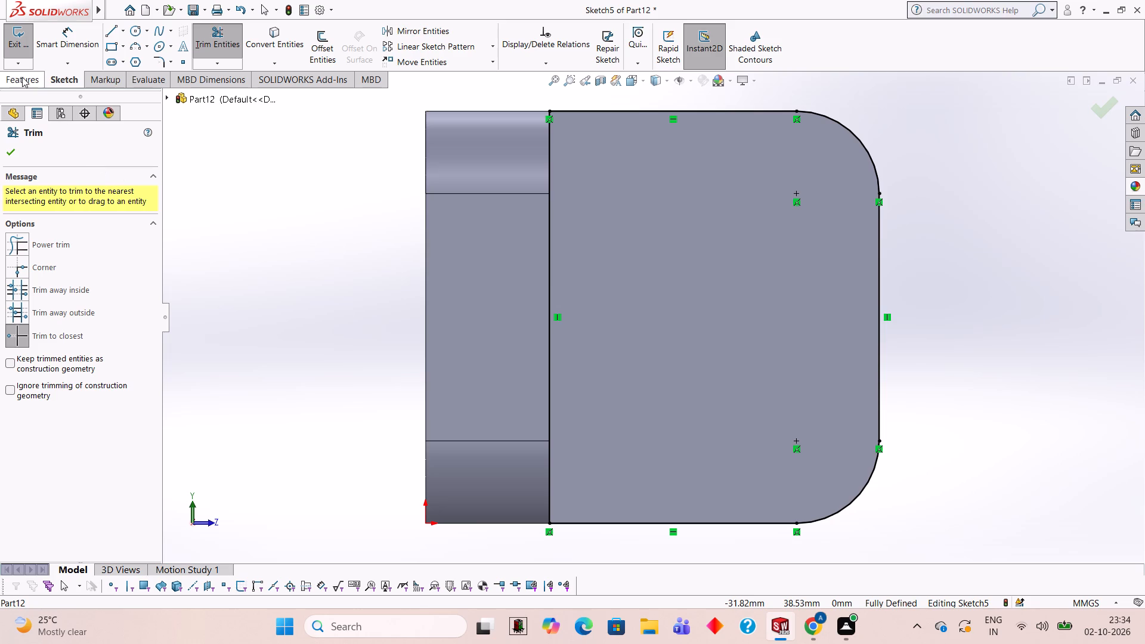
# Extrude-cut the closed rounded profile to cut the filleted section back from its second end.
pyautogui.click(23, 78)
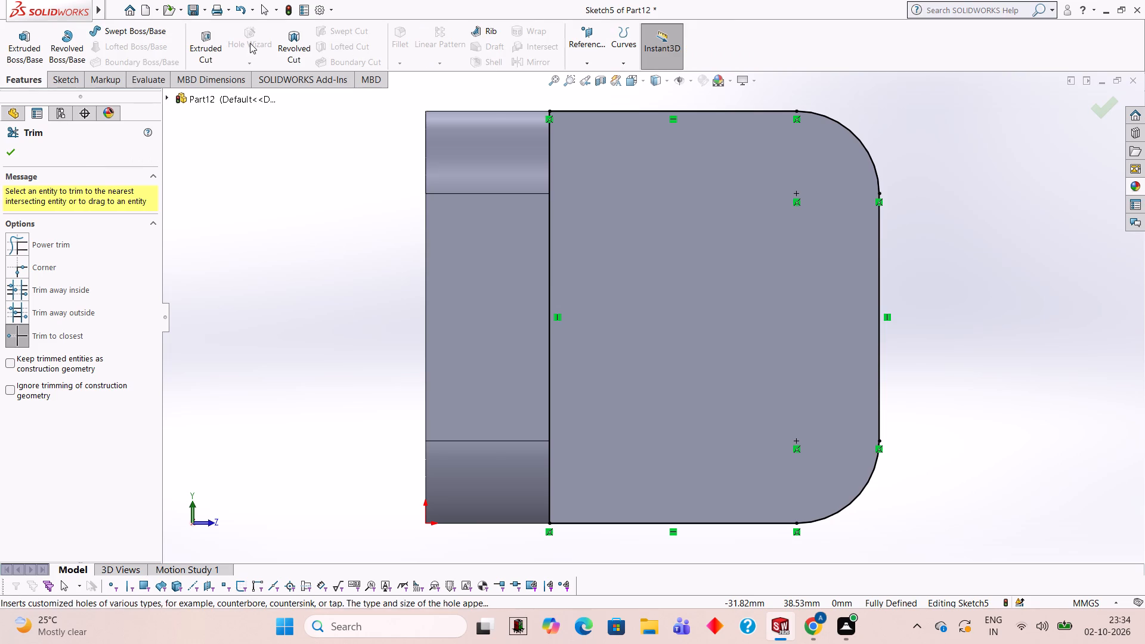
pyautogui.click(208, 38)
pyautogui.scroll(-1, 664, 213)
pyautogui.moveTo(664, 213); pyautogui.dragTo(582, 215, button='middle')
pyautogui.click(8, 156)
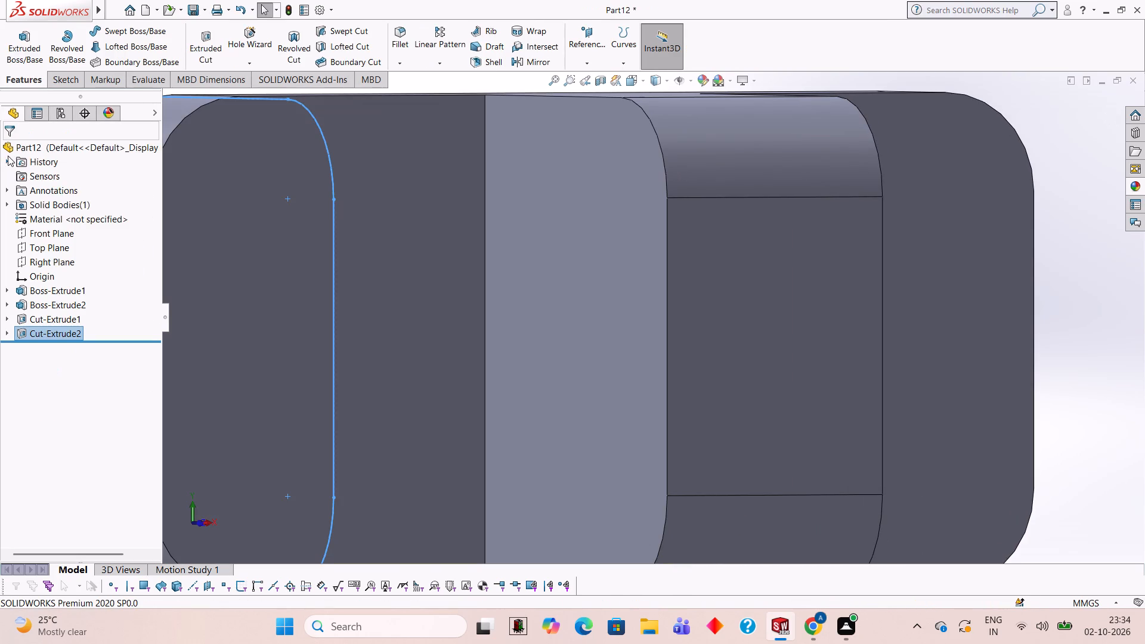
pyautogui.scroll(3, 199, 228)
pyautogui.click(281, 227)
# Start a sketch on the part's long T-shaped side face and draw a 15 mm line from the origin along its bottom edge.
pyautogui.moveTo(585, 231); pyautogui.dragTo(555, 236, button='middle')
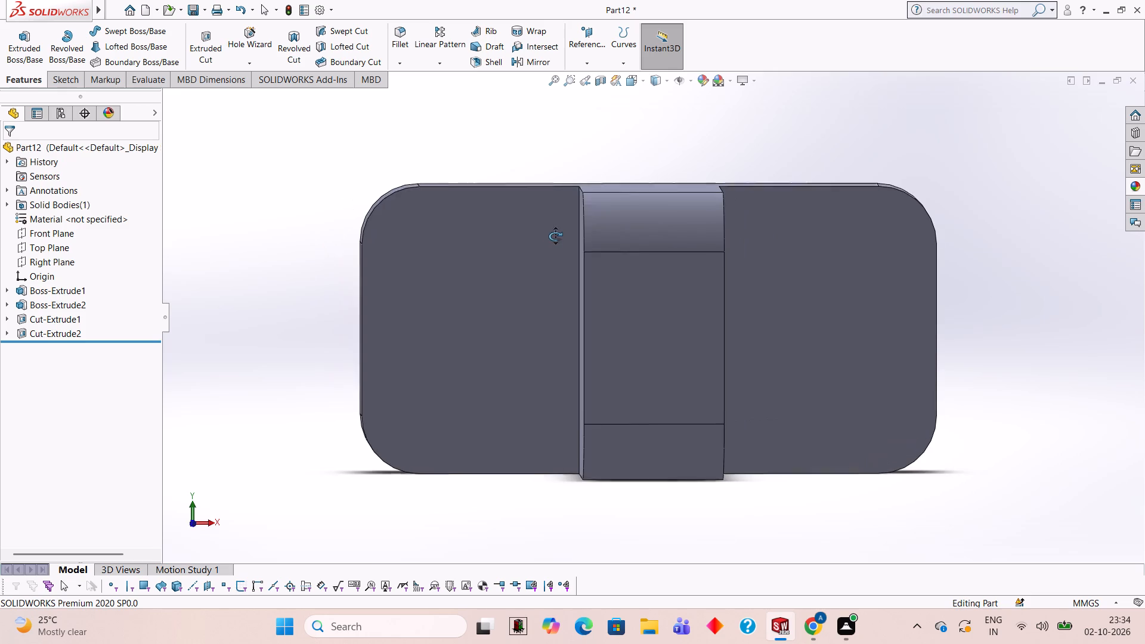
pyautogui.moveTo(555, 236); pyautogui.dragTo(569, 236, button='middle')
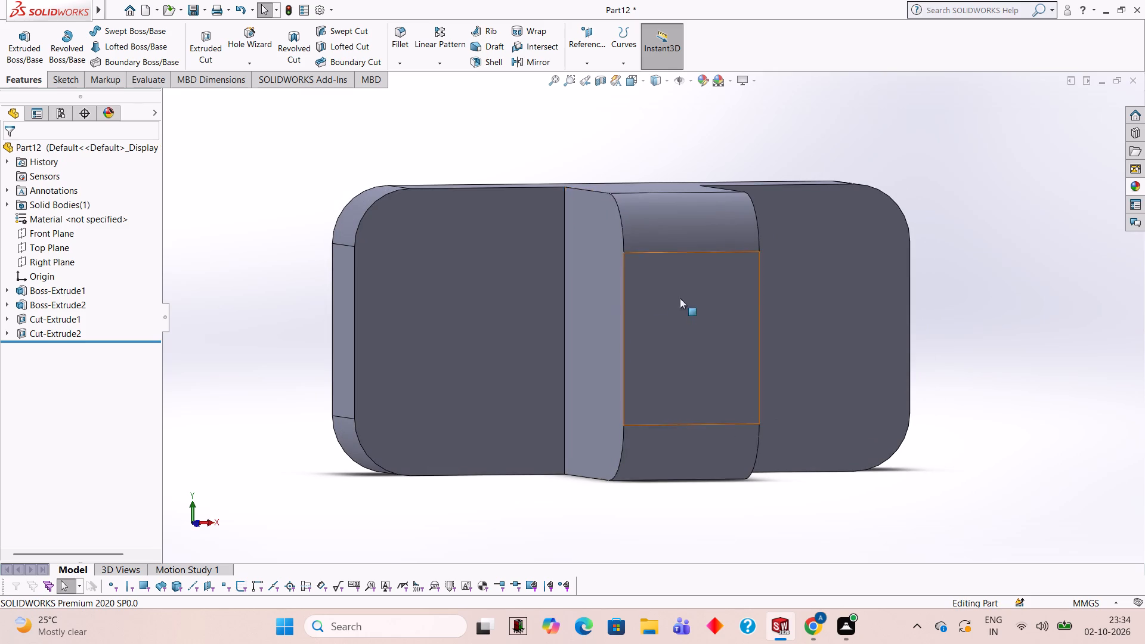
pyautogui.moveTo(681, 302); pyautogui.dragTo(649, 284, button='middle')
pyautogui.scroll(2, 664, 298)
pyautogui.moveTo(666, 295); pyautogui.dragTo(635, 301, button='middle')
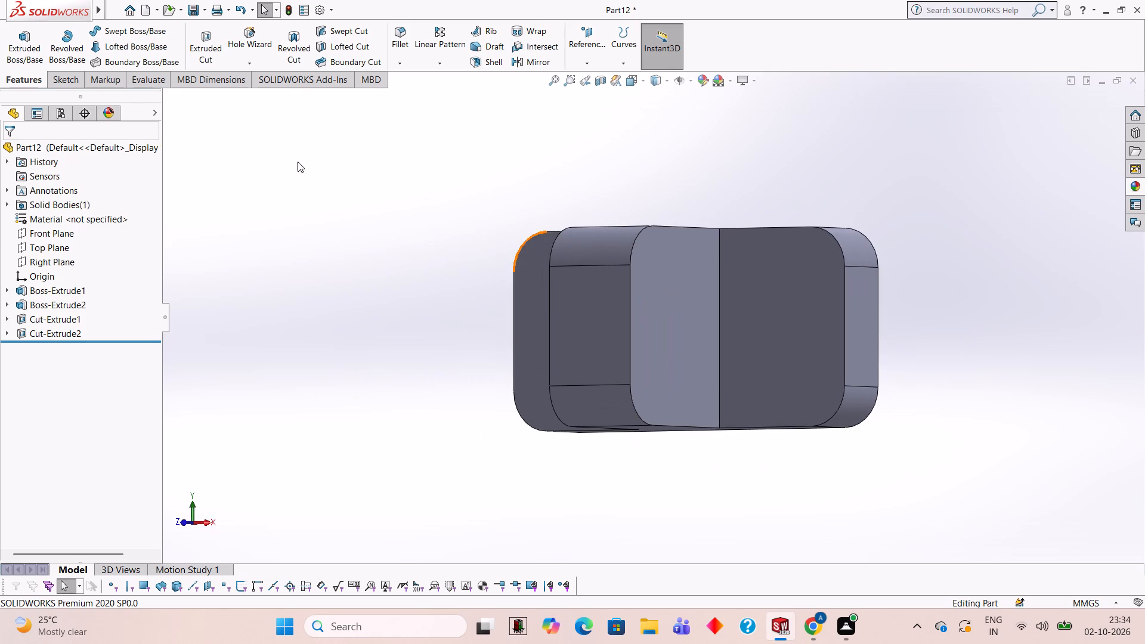
pyautogui.moveTo(689, 307); pyautogui.dragTo(714, 241, button='middle')
pyautogui.moveTo(700, 422); pyautogui.dragTo(698, 320, button='middle')
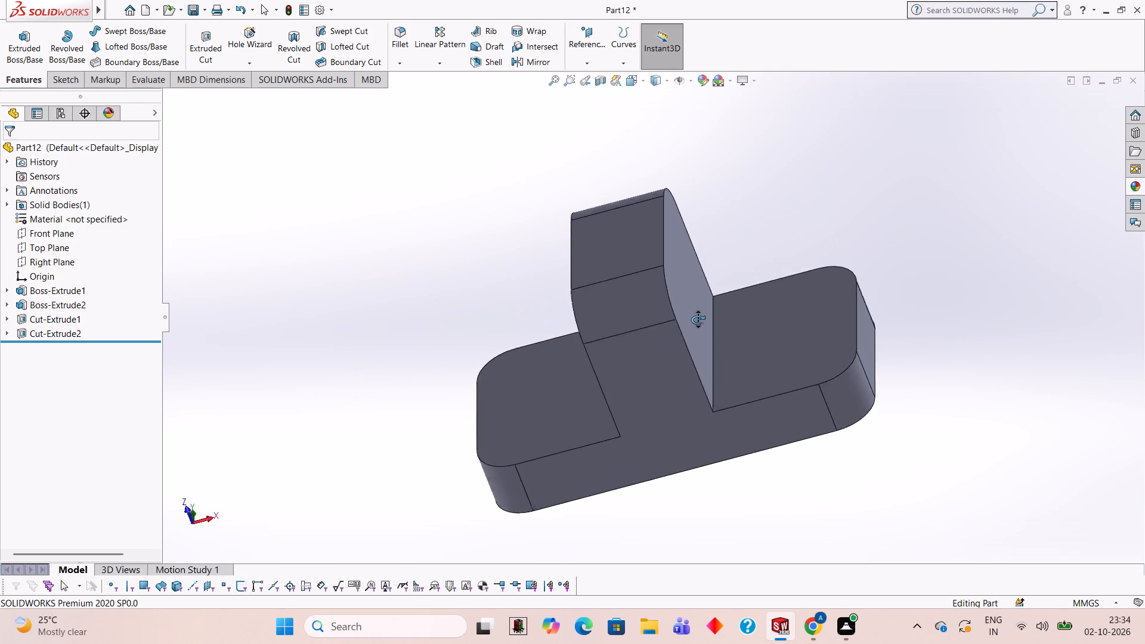
pyautogui.moveTo(698, 320); pyautogui.dragTo(707, 290, button='middle')
pyautogui.doubleClick(586, 460)
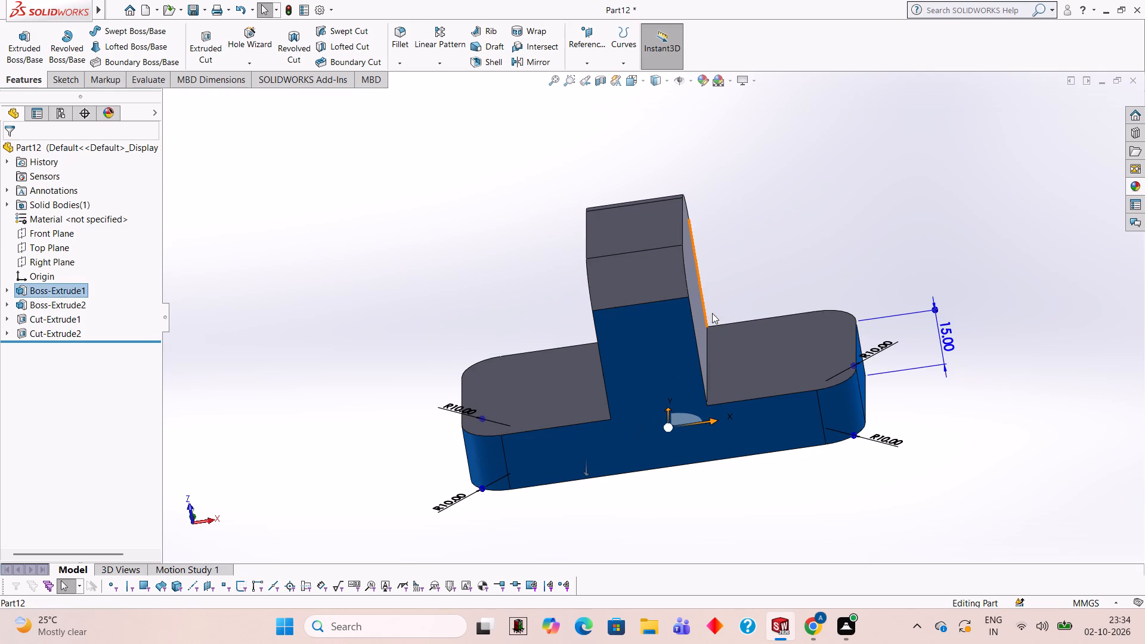
pyautogui.press('Escape')
pyautogui.click(606, 446)
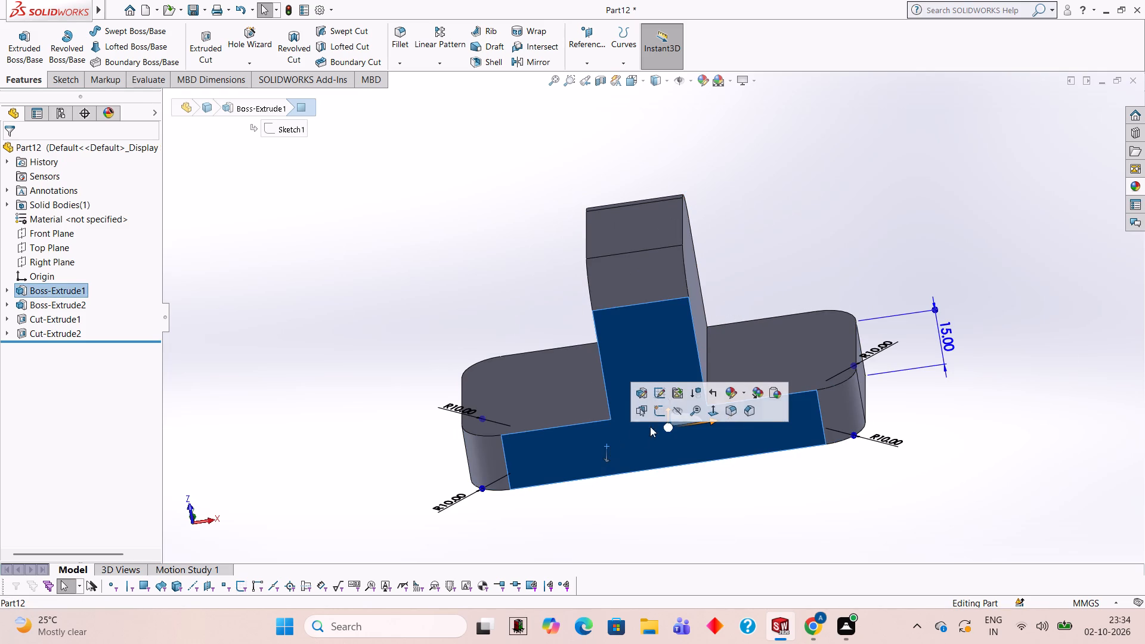
pyautogui.click(660, 413)
pyautogui.hotkey('ctrl', '8')
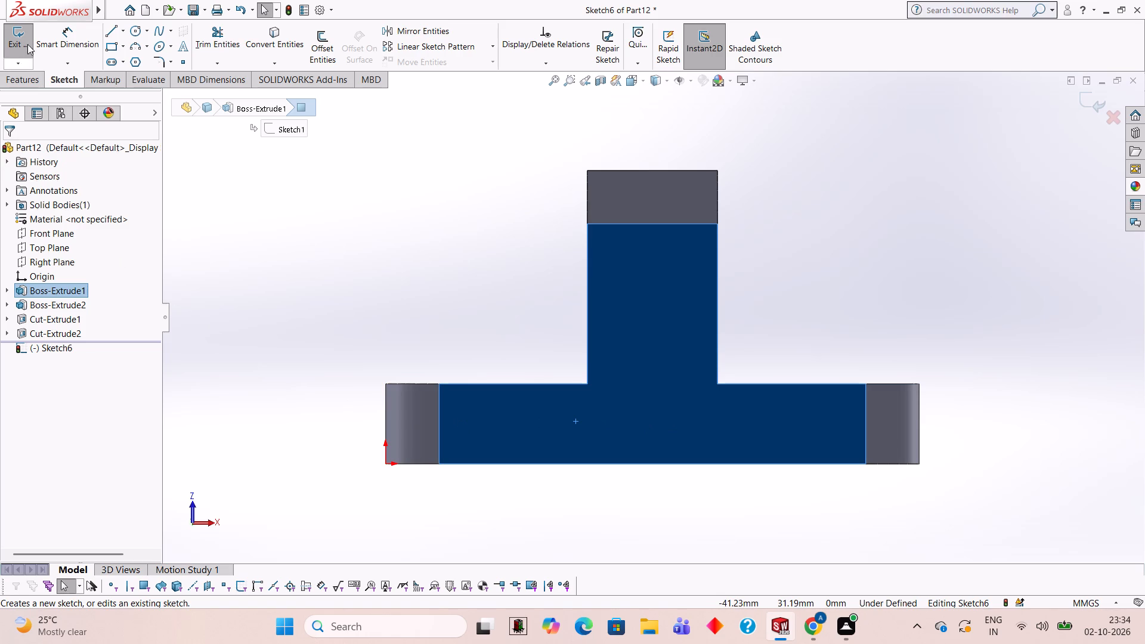
pyautogui.click(109, 32)
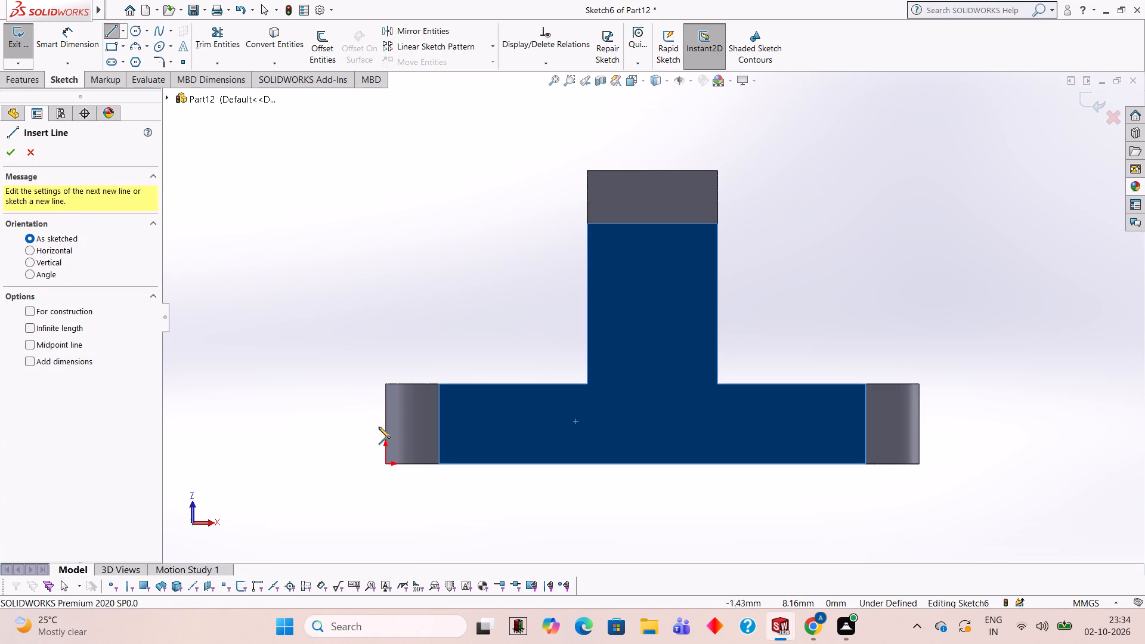
pyautogui.click(383, 465)
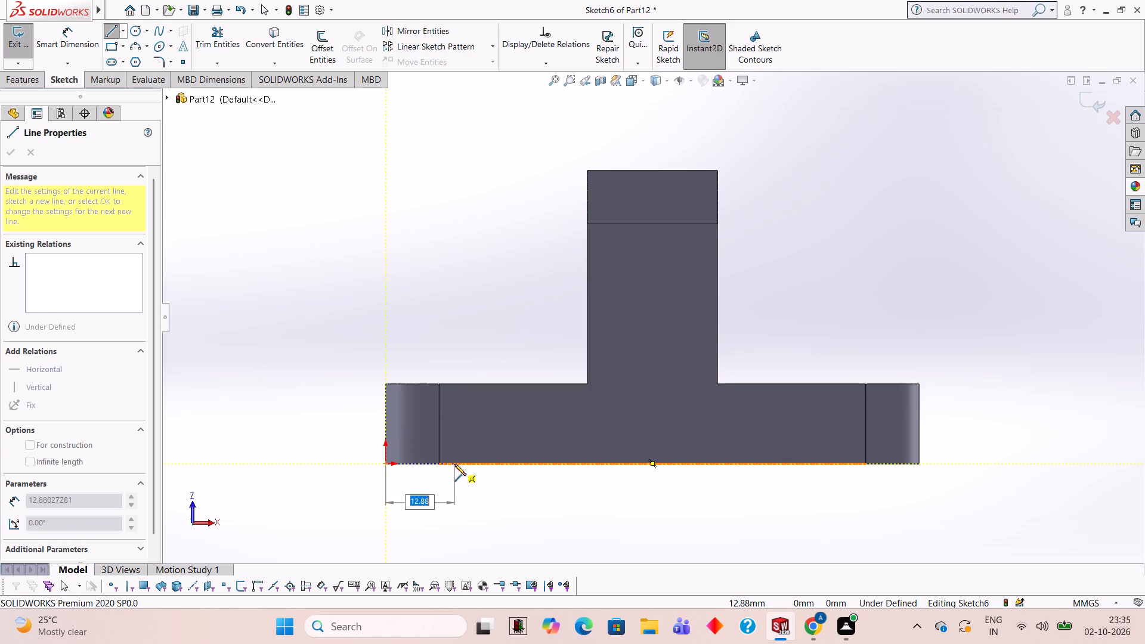
pyautogui.write('15')
pyautogui.press('Return')
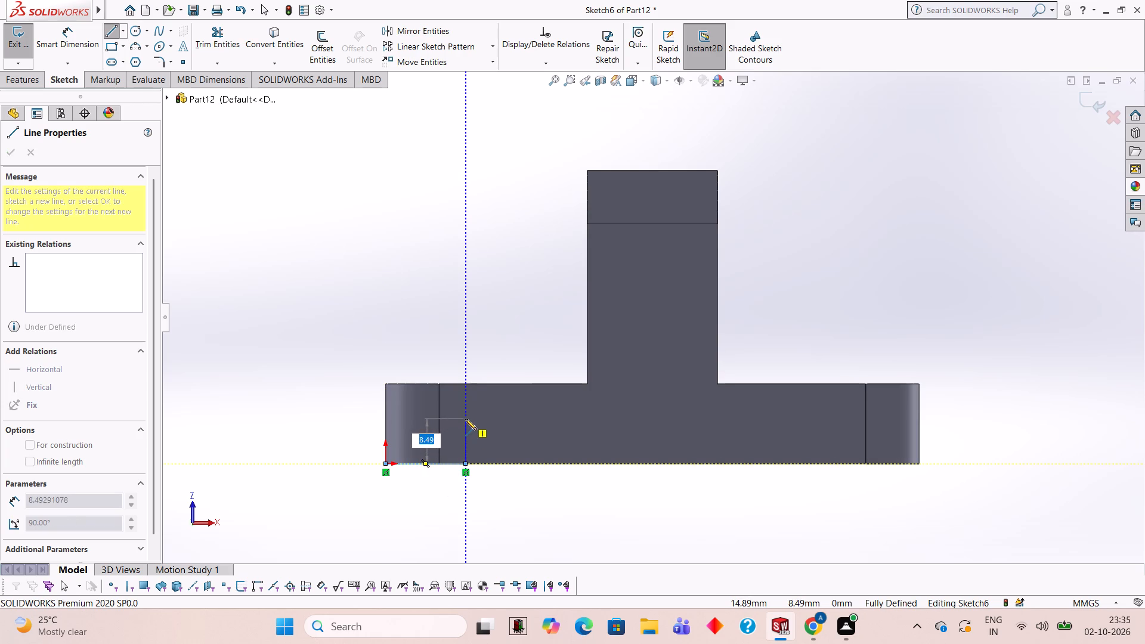
# Continue from the line's end with a closed 5 × 5 mm square standing on the face's bottom edge.
pyautogui.press('5')
pyautogui.press('Return')
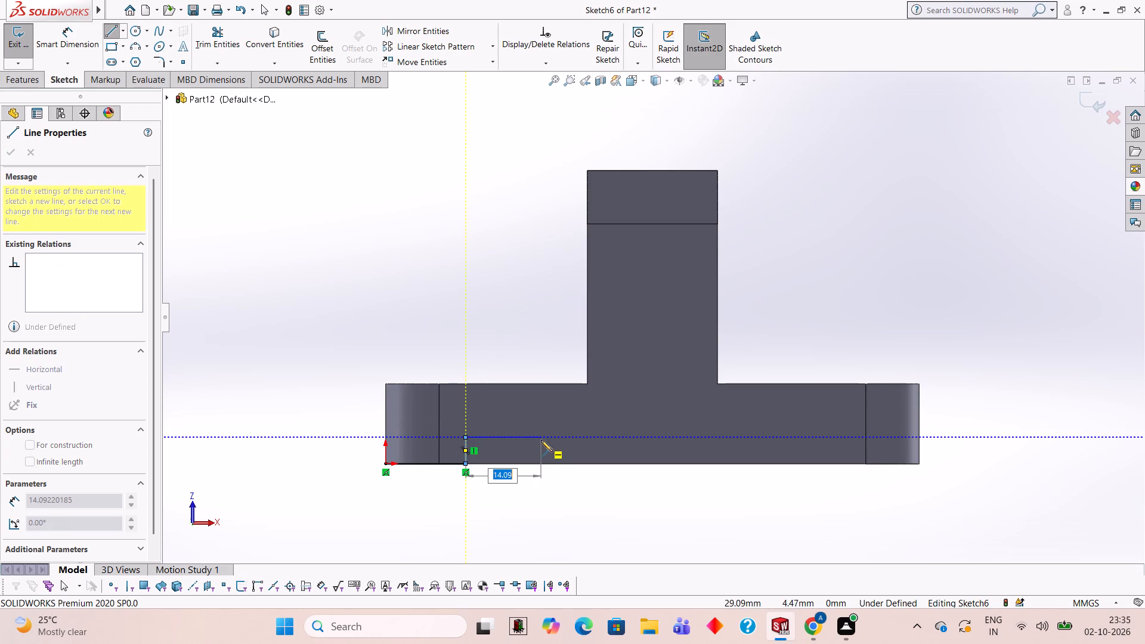
pyautogui.press('5')
pyautogui.press('Return')
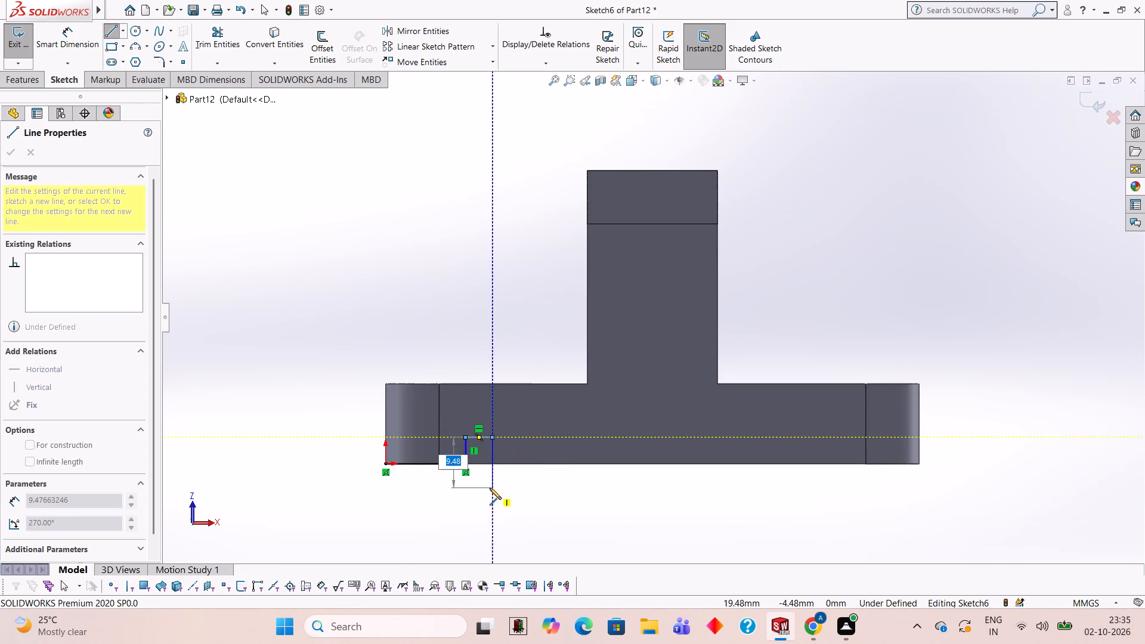
pyautogui.press('5')
pyautogui.press('Return')
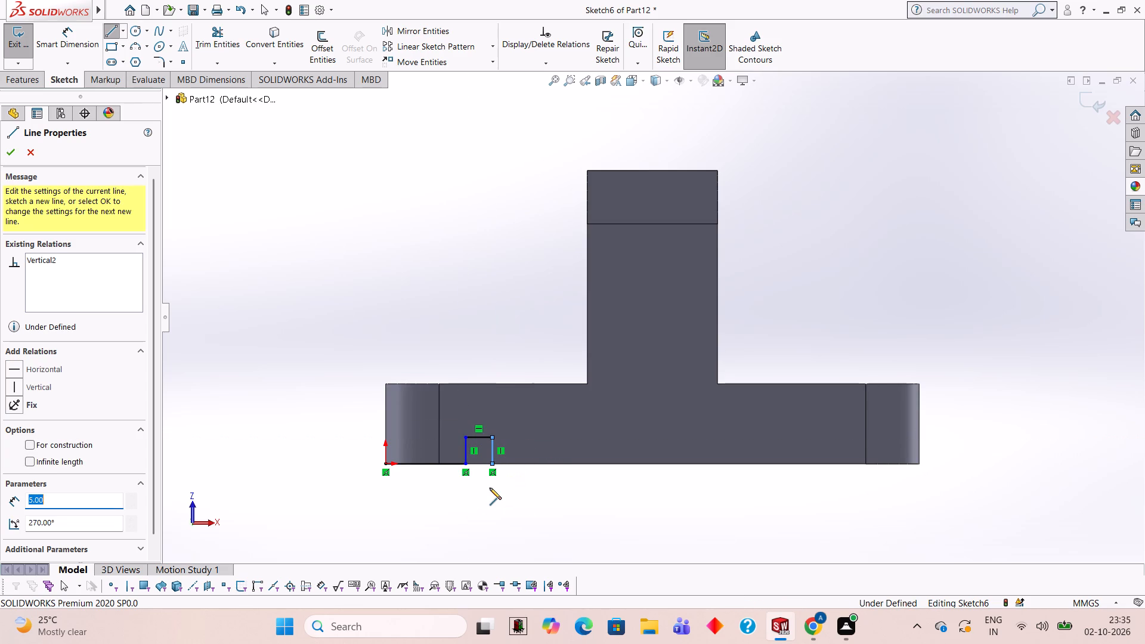
pyautogui.click(465, 465)
# Trim away the 15 mm line between the origin and the square.
pyautogui.click(222, 44)
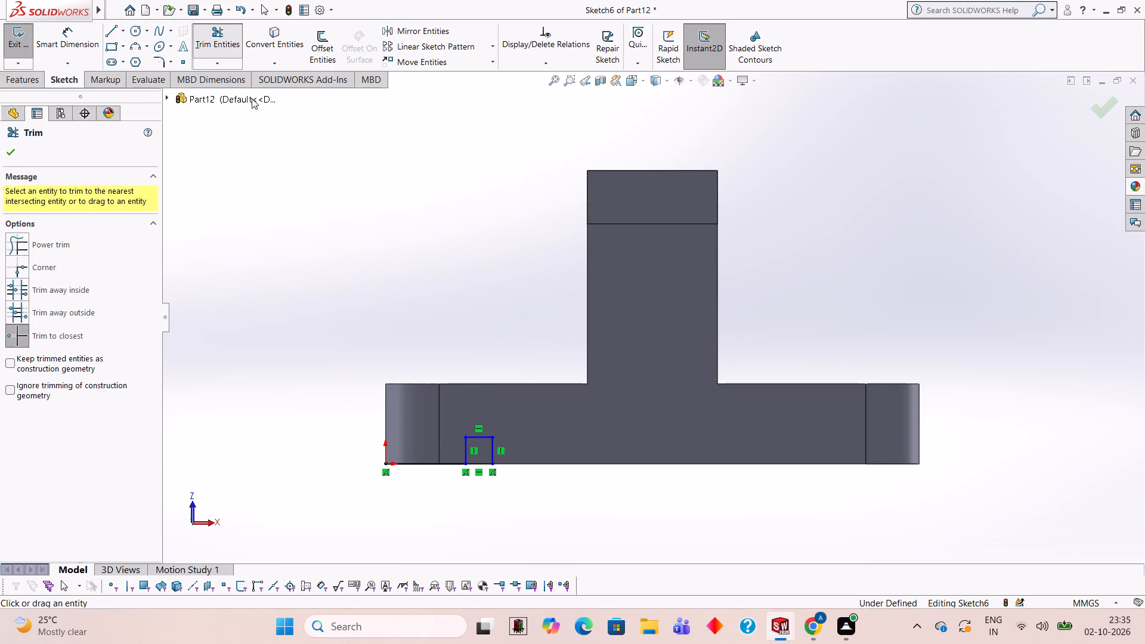
pyautogui.click(427, 462)
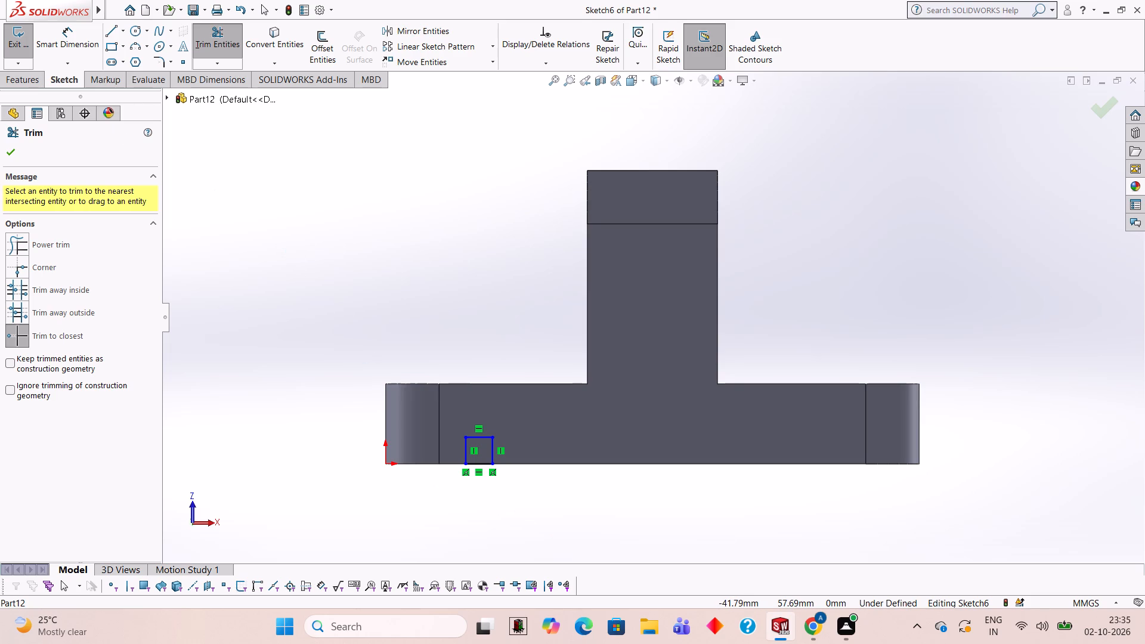
# Extrude-cut the small square as a blind 50 mm deep slot across the underside of the base.
pyautogui.click(31, 75)
pyautogui.click(205, 45)
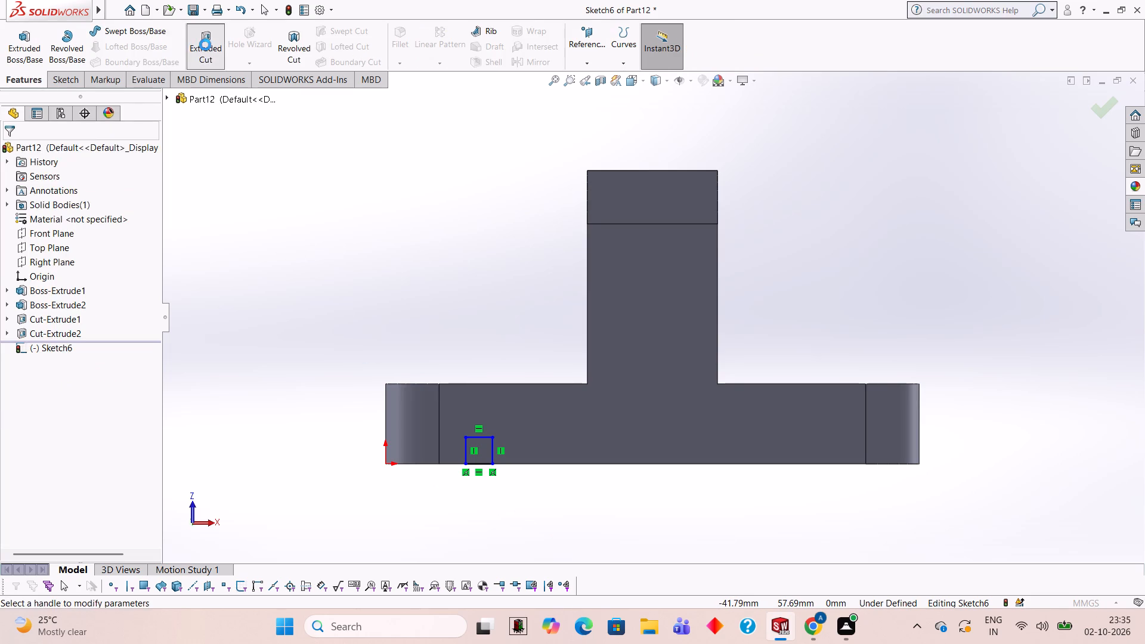
pyautogui.scroll(-1, 437, 218)
pyautogui.moveTo(437, 218); pyautogui.dragTo(454, 465, button='middle')
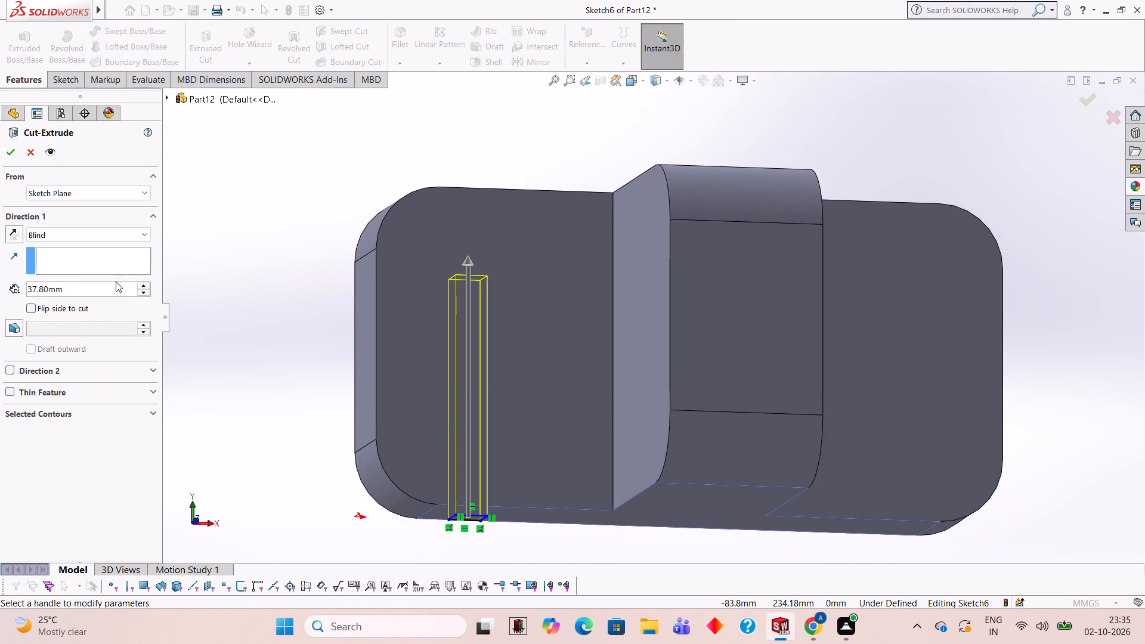
pyautogui.click(110, 287)
pyautogui.press('BackSpace')
pyautogui.press('BackSpace')
pyautogui.press('BackSpace')
pyautogui.press('BackSpace')
pyautogui.press('BackSpace')
pyautogui.press('BackSpace')
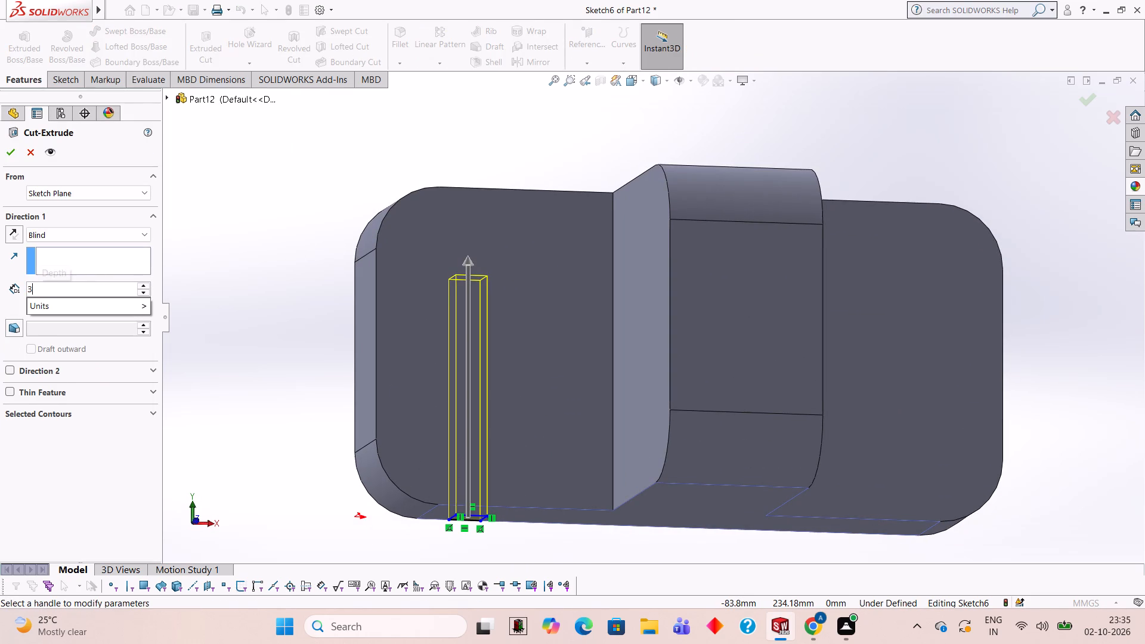
pyautogui.press('BackSpace')
pyautogui.write('50')
pyautogui.press('Return')
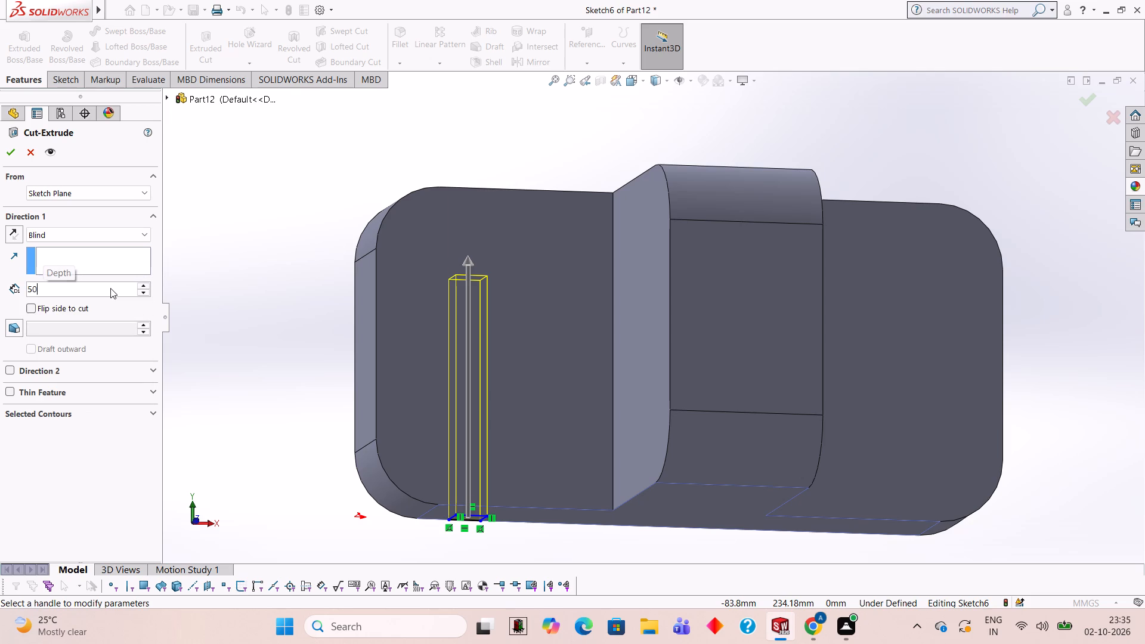
pyautogui.scroll(1, 316, 341)
pyautogui.moveTo(302, 332); pyautogui.dragTo(283, 370, button='middle')
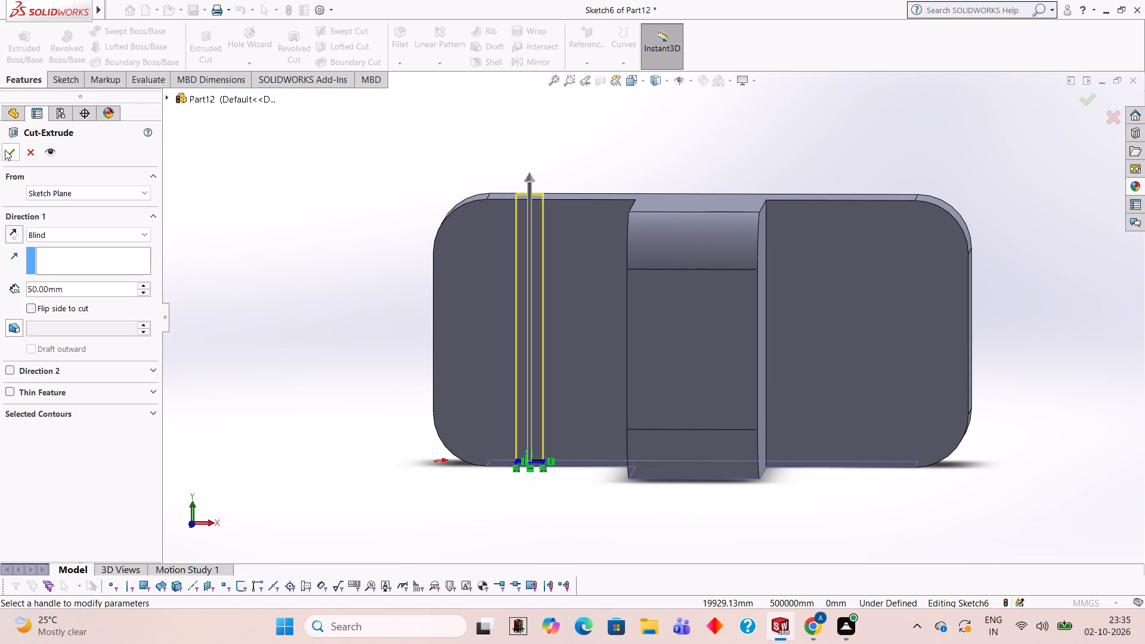
pyautogui.click(4, 145)
pyautogui.click(308, 328)
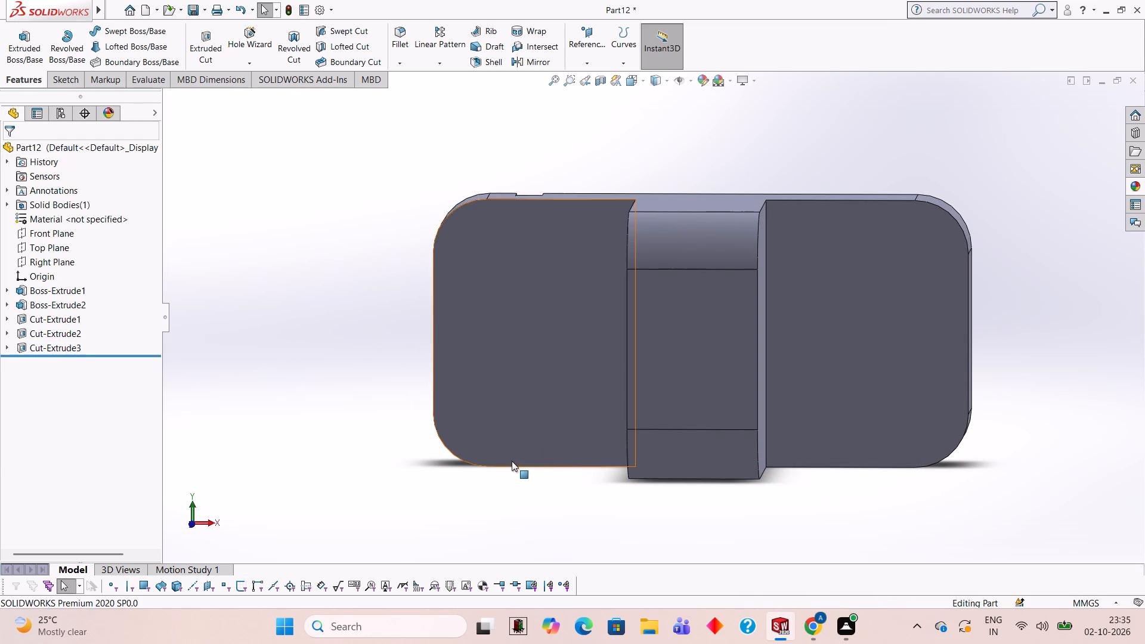
# Open a sketch on the upright section's flat side face away from the slot, viewed straight on.
pyautogui.moveTo(512, 461); pyautogui.dragTo(552, 285, button='middle')
pyautogui.scroll(2, 561, 372)
pyautogui.moveTo(561, 372); pyautogui.dragTo(510, 356, button='middle')
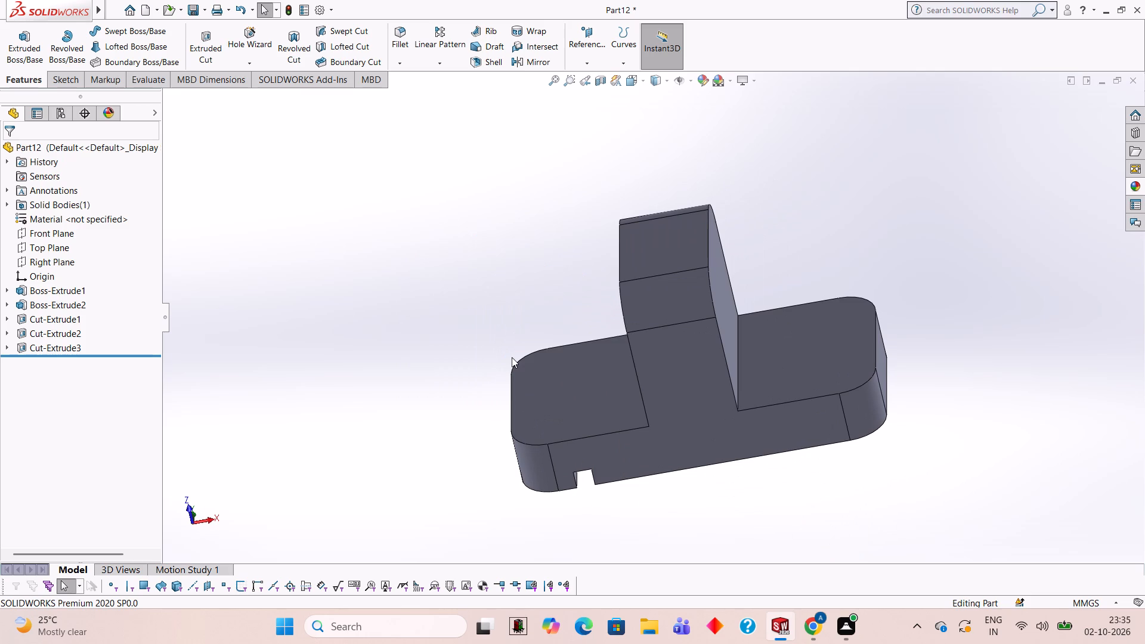
pyautogui.moveTo(810, 342); pyautogui.dragTo(753, 450, button='middle')
pyautogui.scroll(-1, 754, 380)
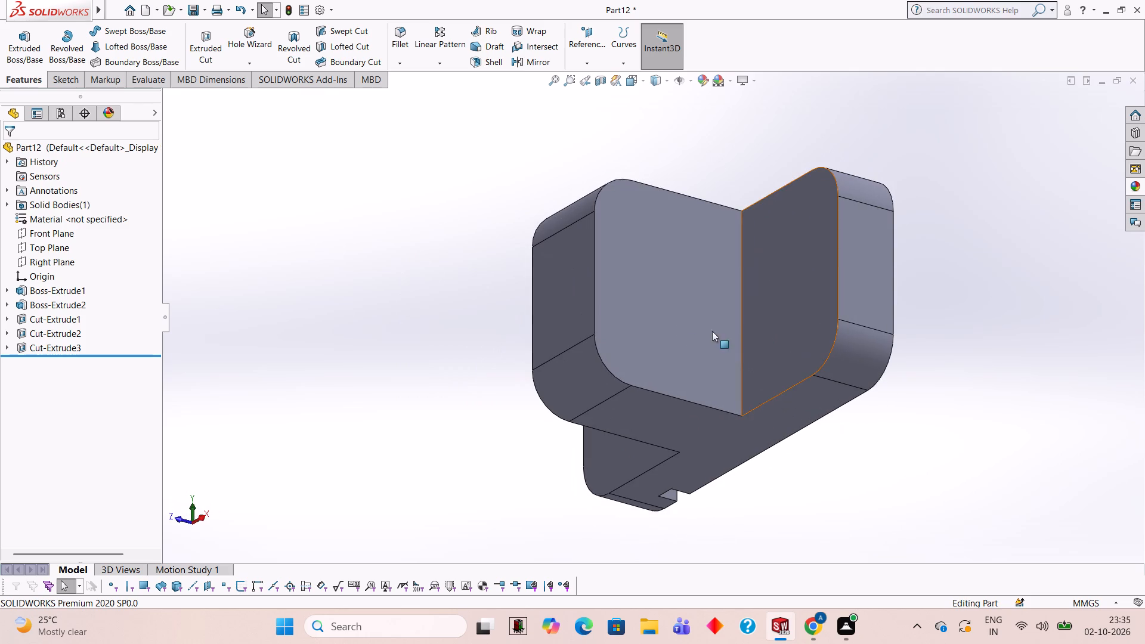
pyautogui.click(657, 300)
pyautogui.click(705, 270)
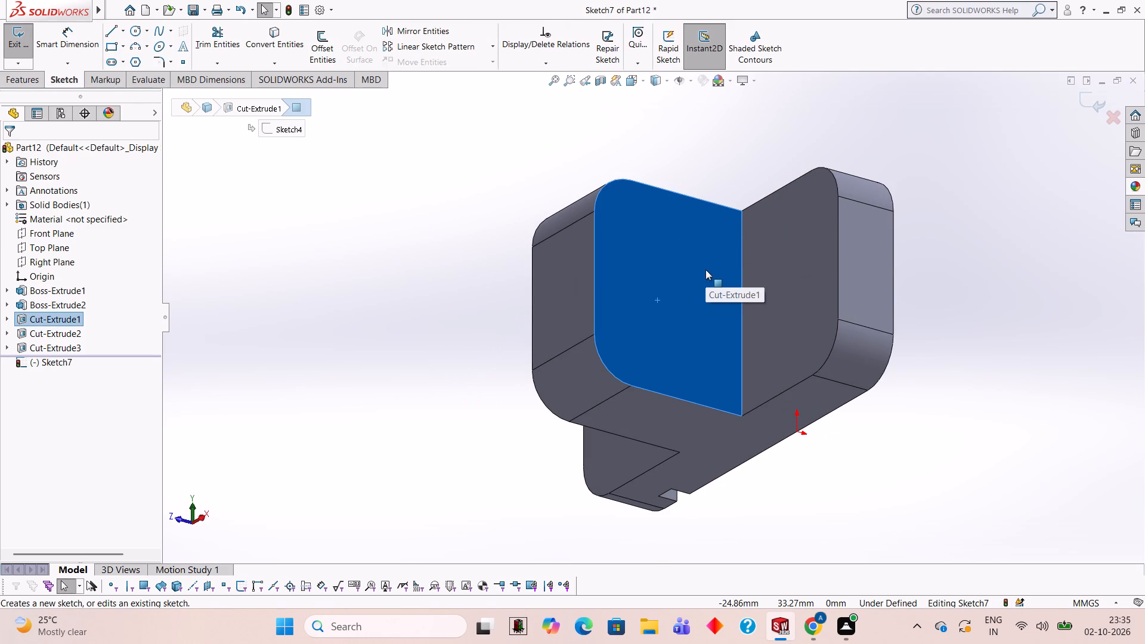
pyautogui.hotkey('ctrl', '8')
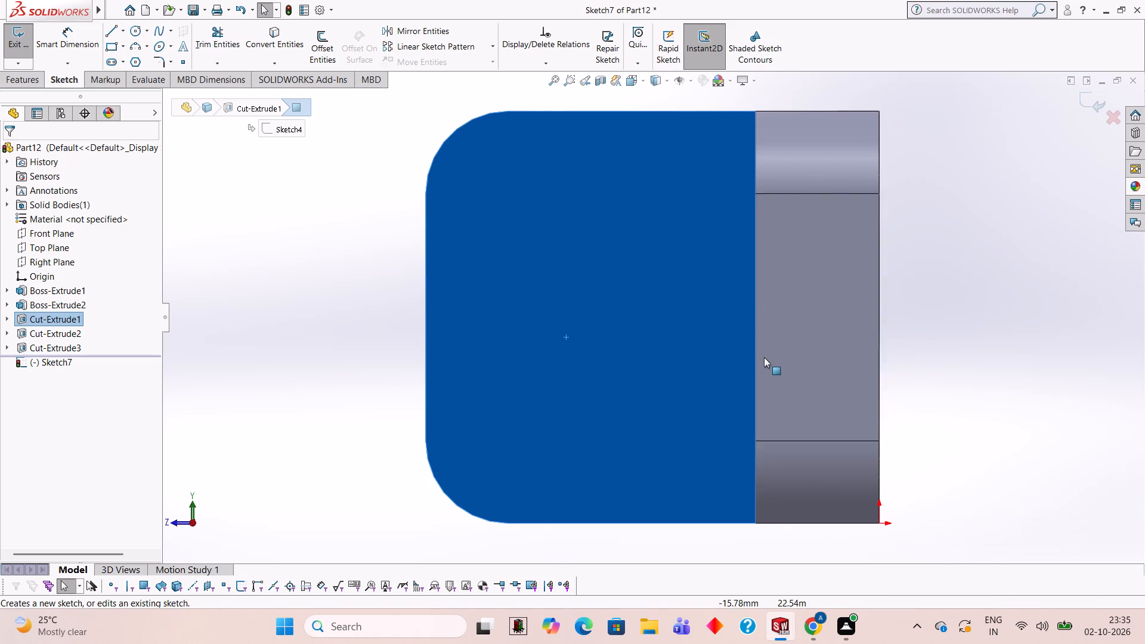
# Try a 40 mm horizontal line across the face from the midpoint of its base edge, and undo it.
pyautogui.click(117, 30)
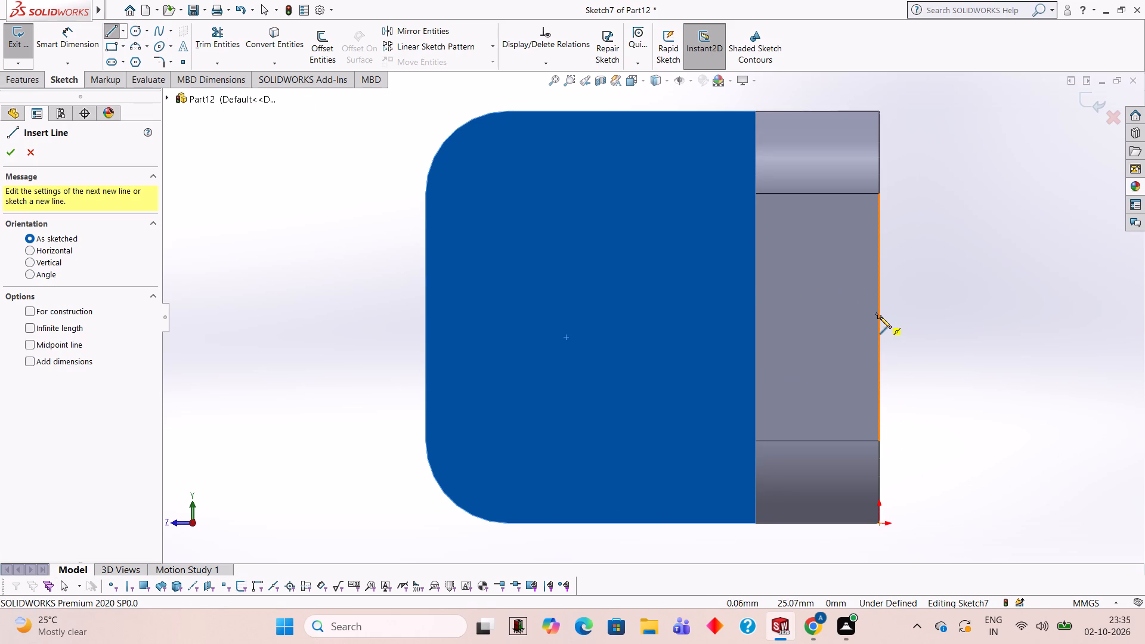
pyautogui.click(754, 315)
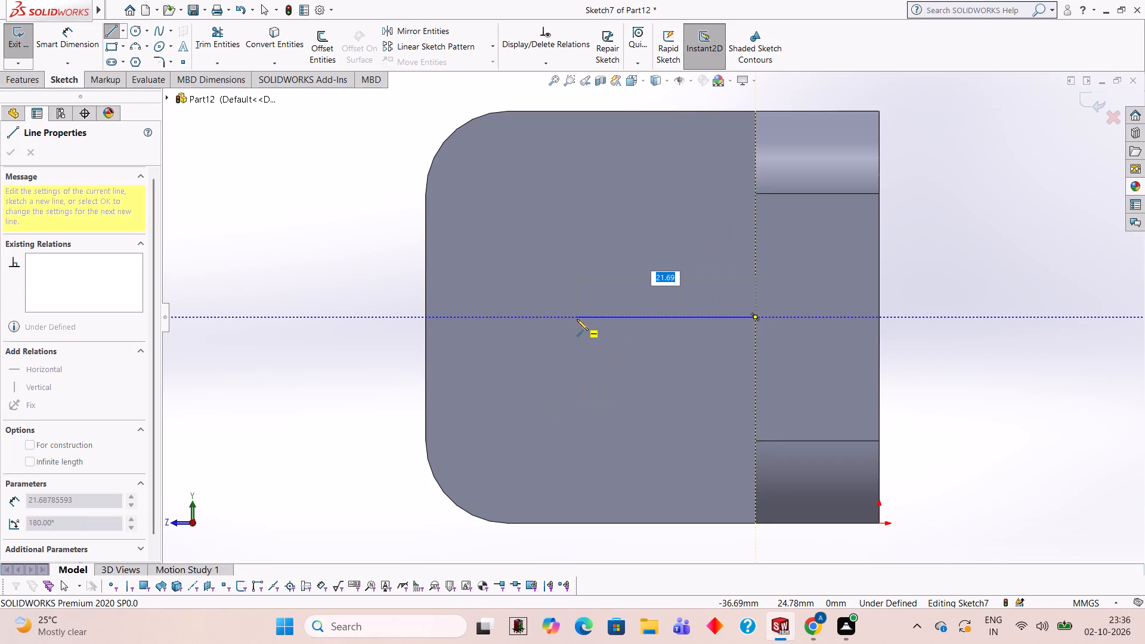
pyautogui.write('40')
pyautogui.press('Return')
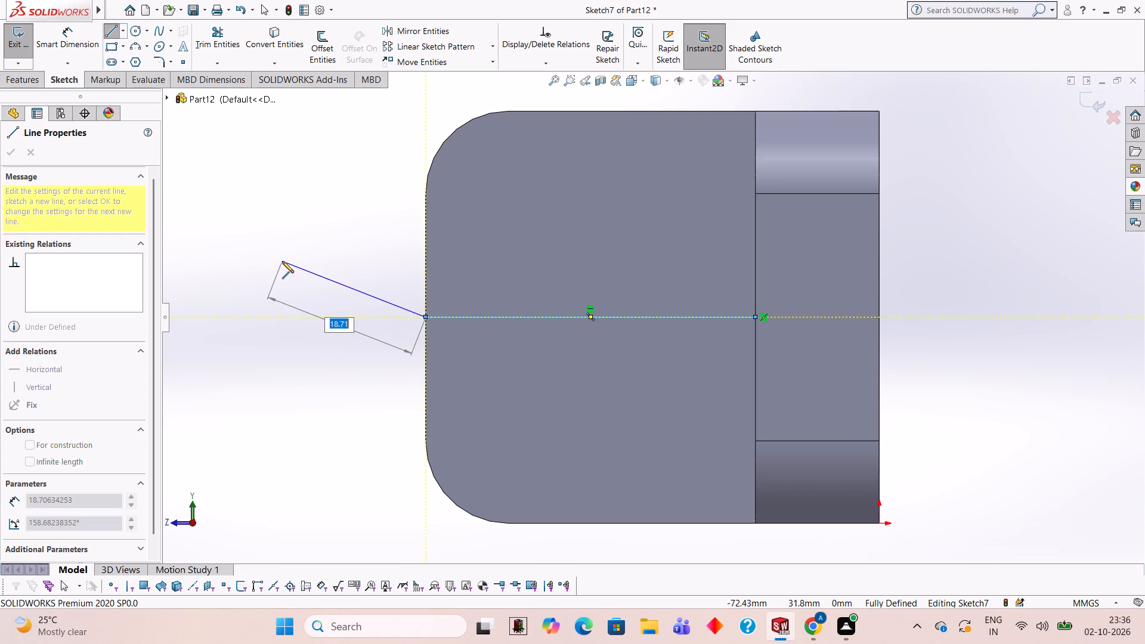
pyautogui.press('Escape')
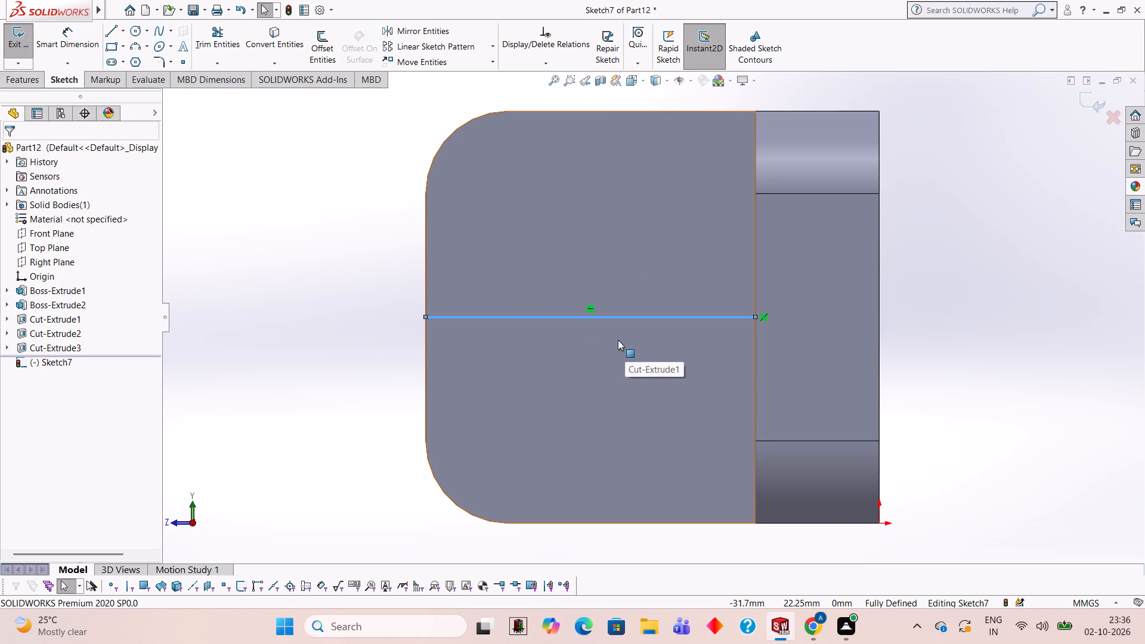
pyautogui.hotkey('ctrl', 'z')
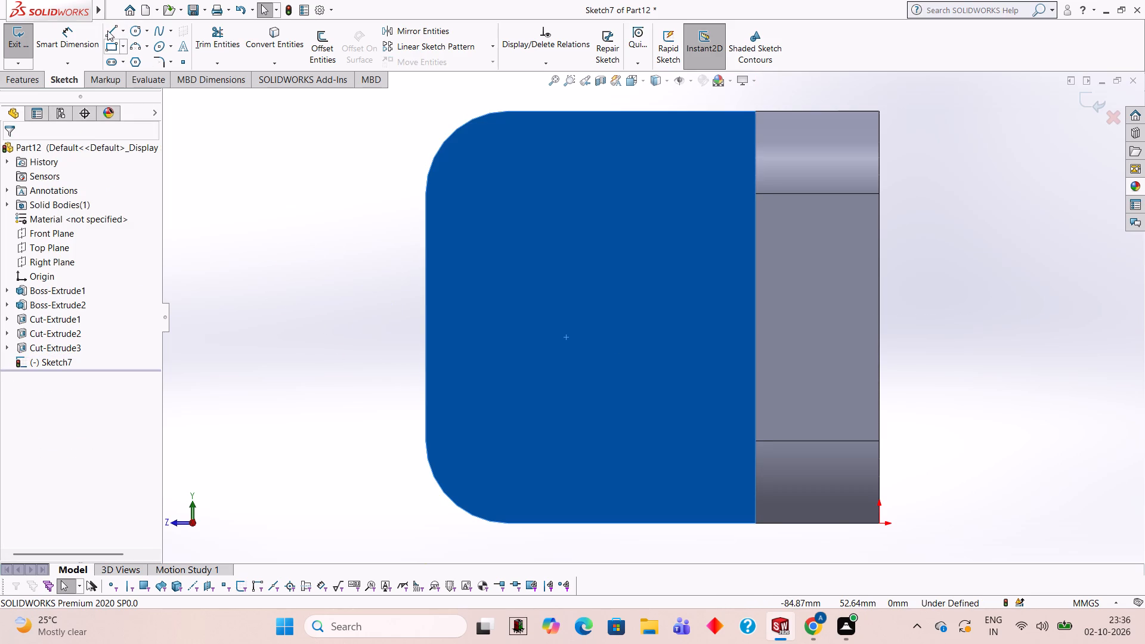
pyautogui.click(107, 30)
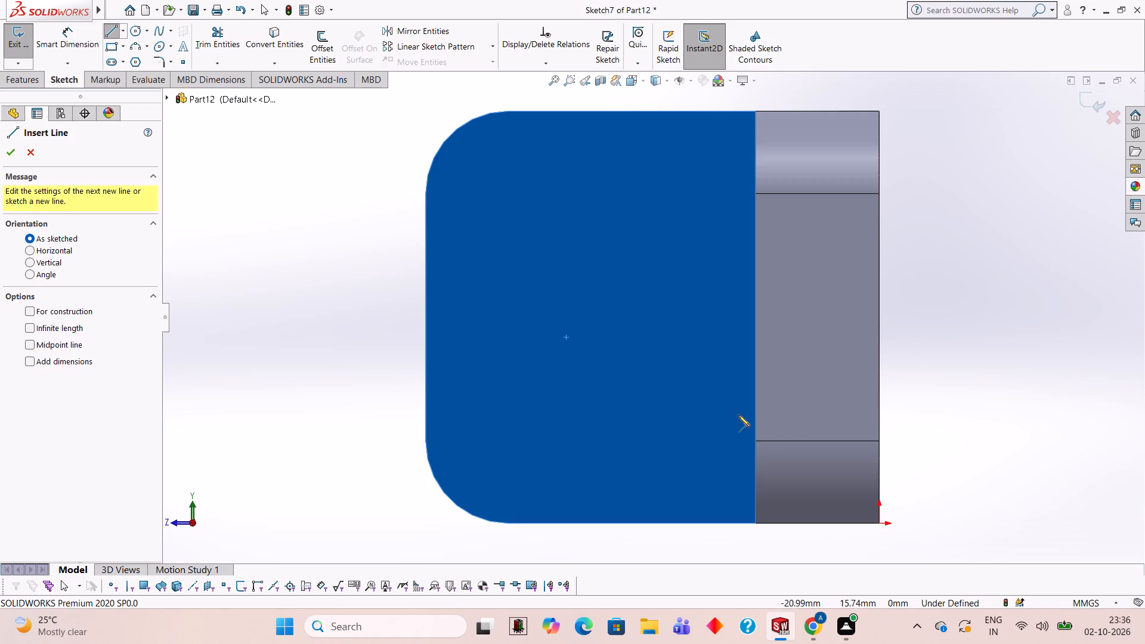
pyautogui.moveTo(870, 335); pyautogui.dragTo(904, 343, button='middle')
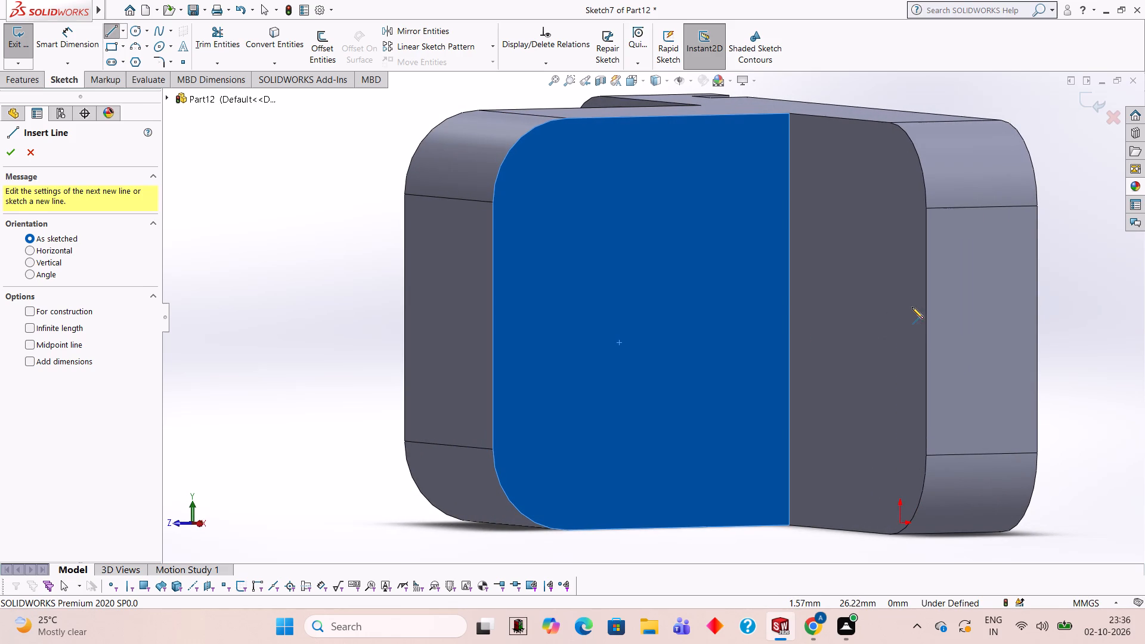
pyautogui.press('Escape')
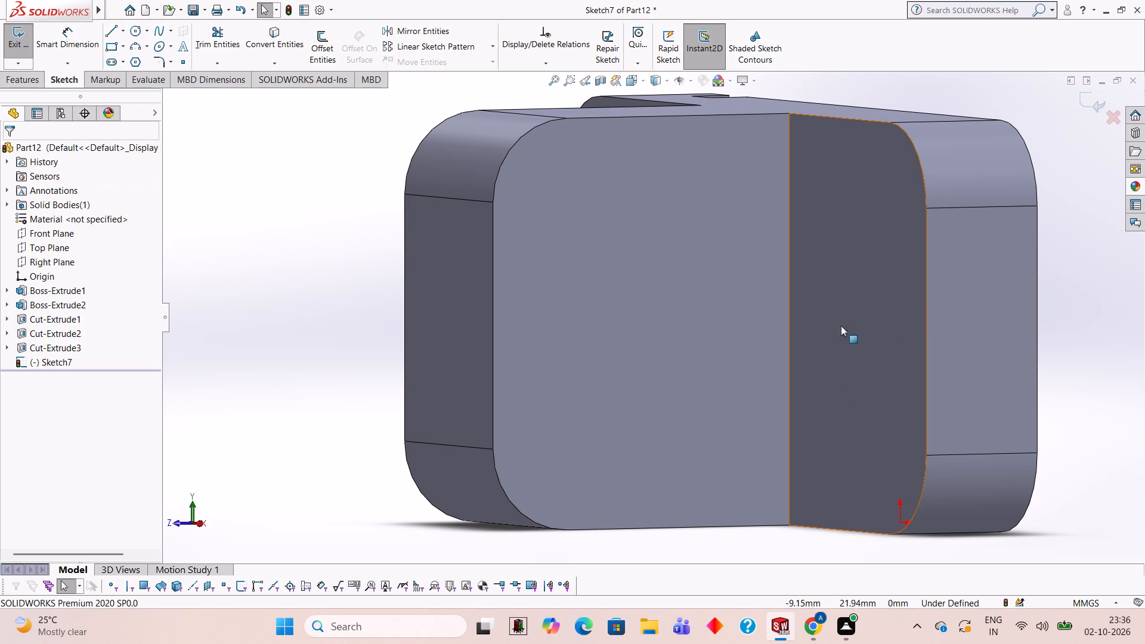
# Close the empty sketch and open a new one on the upright's flat side face away from the slot, viewed straight on.
pyautogui.click(1090, 103)
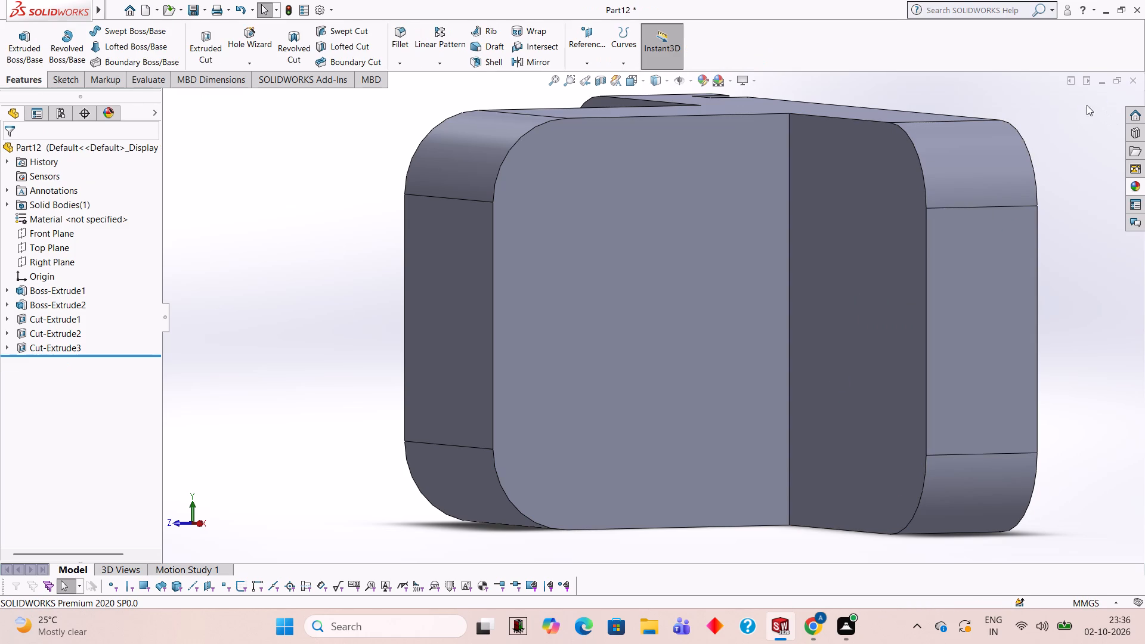
pyautogui.moveTo(984, 268); pyautogui.dragTo(954, 266, button='middle')
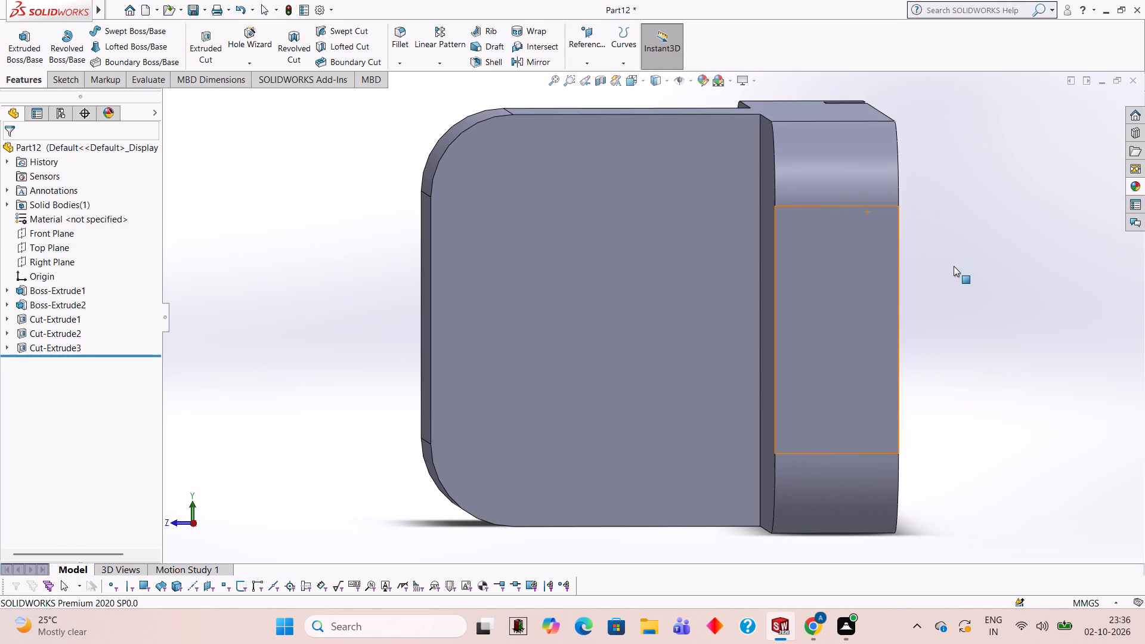
pyautogui.click(612, 315)
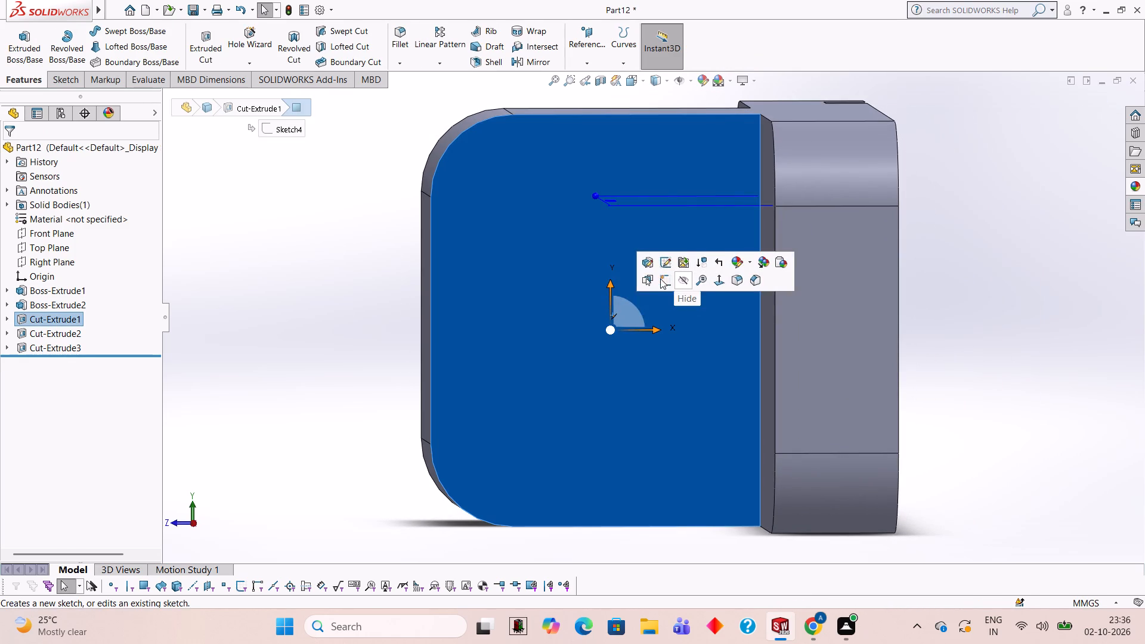
pyautogui.click(660, 278)
pyautogui.hotkey('ctrl', '8')
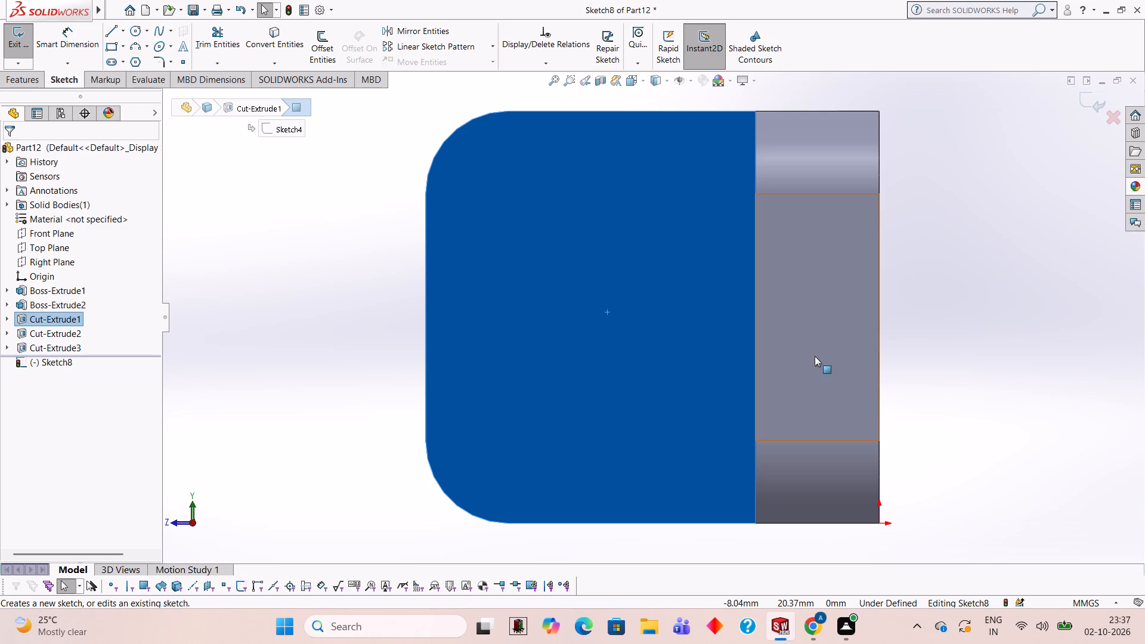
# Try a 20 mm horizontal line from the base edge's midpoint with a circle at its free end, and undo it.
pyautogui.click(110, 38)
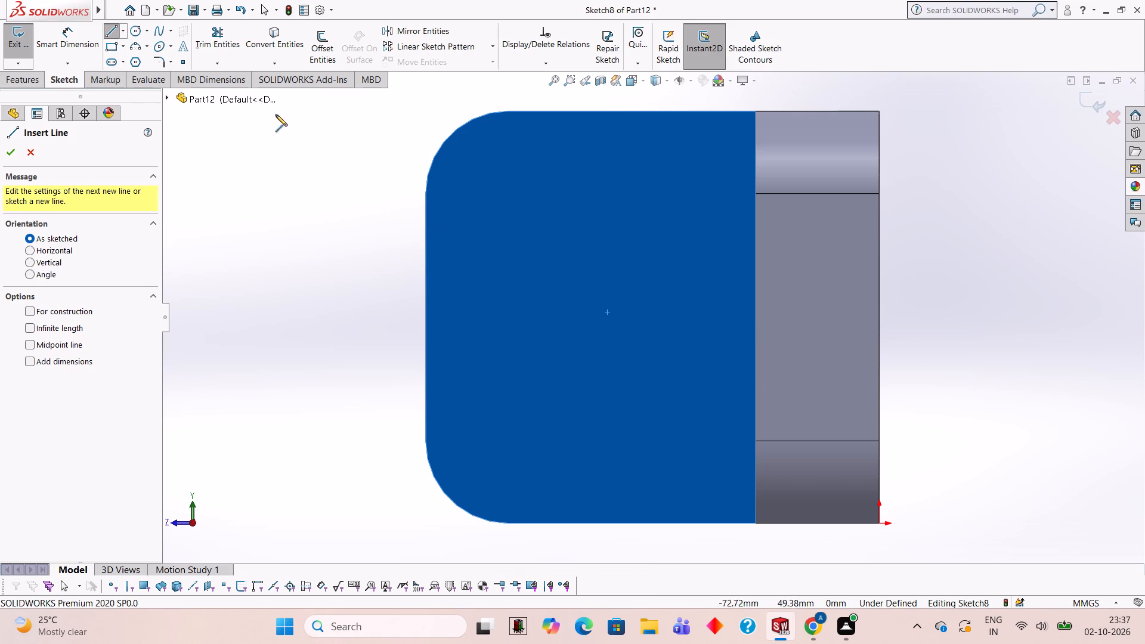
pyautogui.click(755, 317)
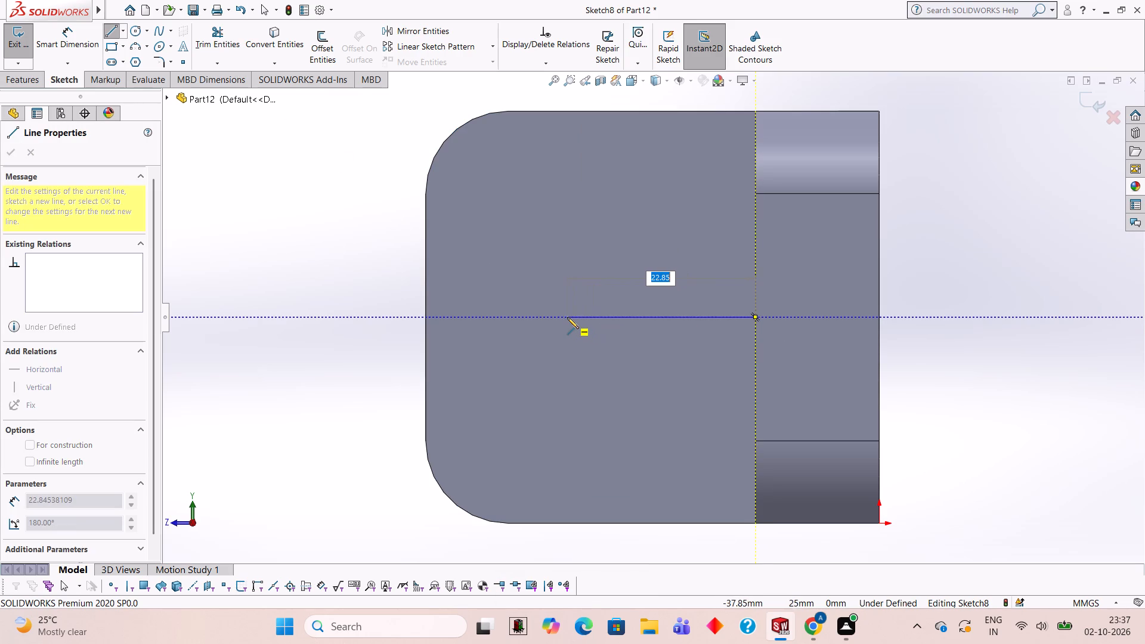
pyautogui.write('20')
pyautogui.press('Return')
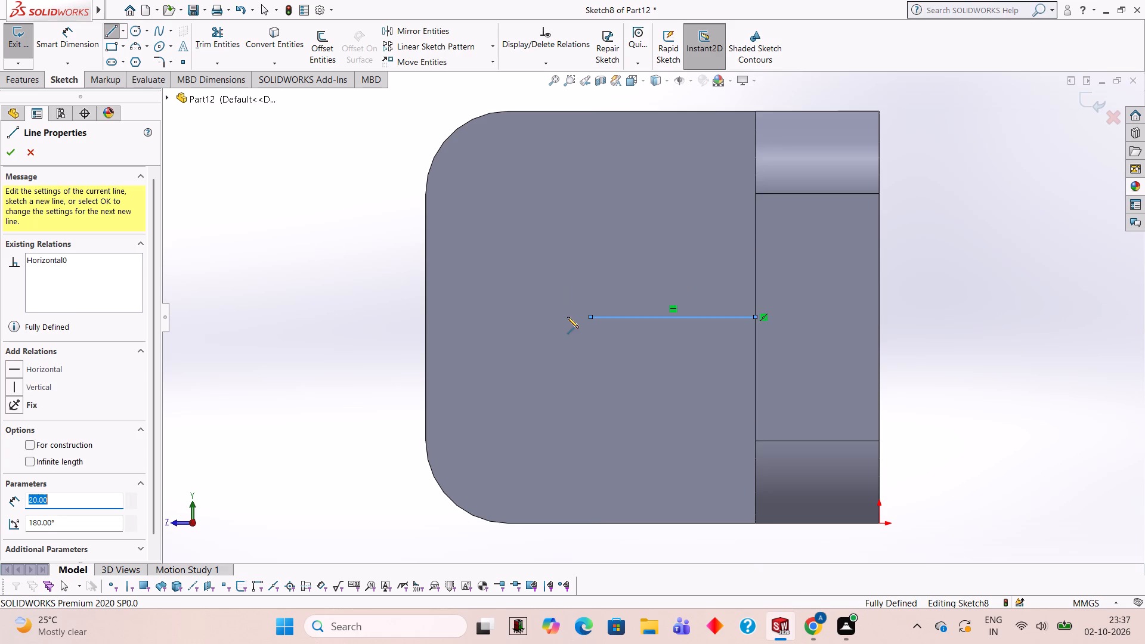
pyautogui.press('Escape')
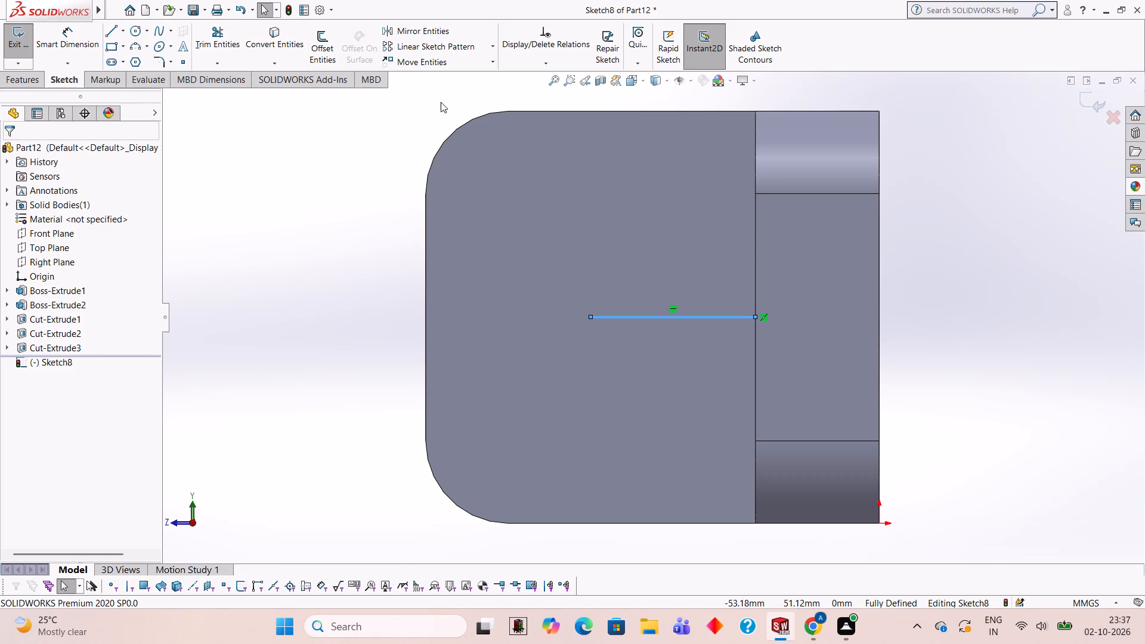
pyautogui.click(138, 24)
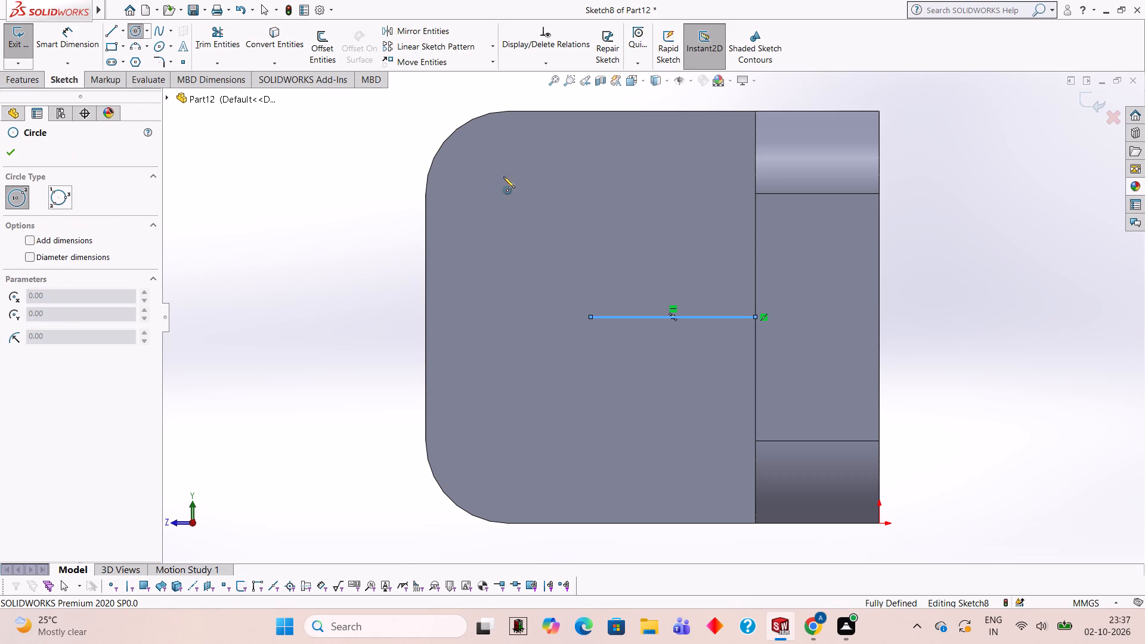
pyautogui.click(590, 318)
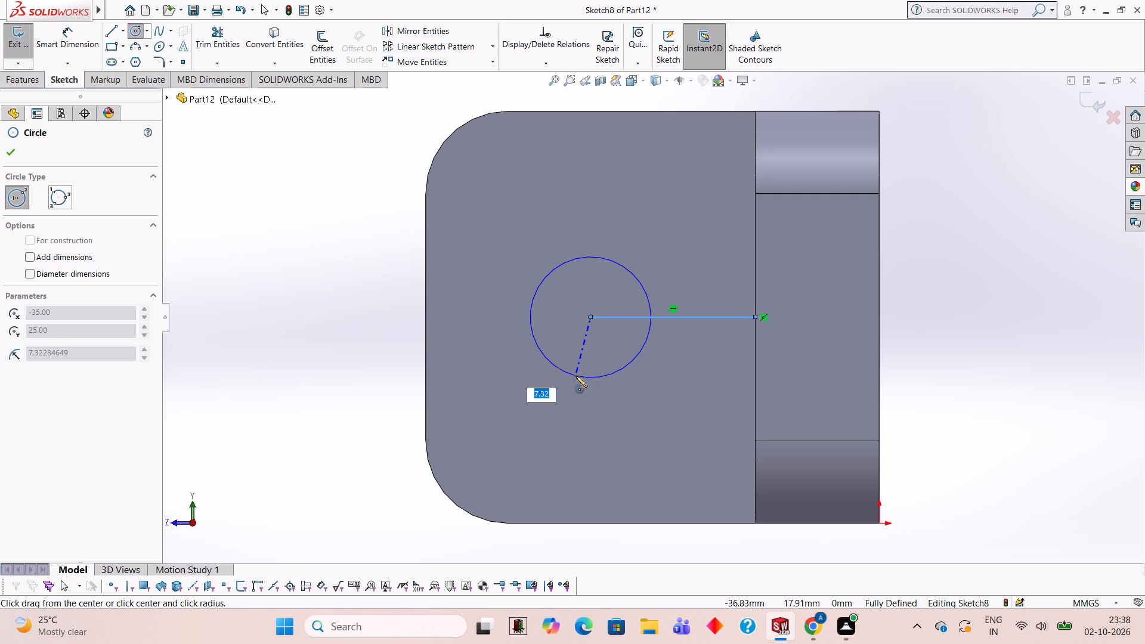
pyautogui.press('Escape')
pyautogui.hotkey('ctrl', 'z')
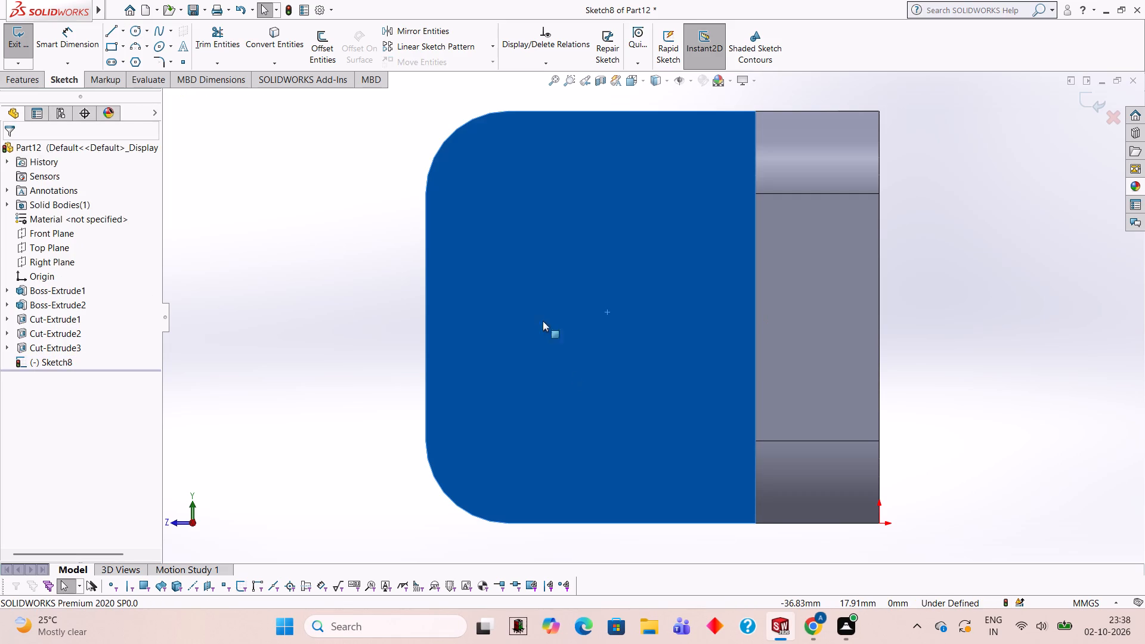
# Sketch a horizontal line about 28 mm long across the side face from the midpoint of its base edge.
pyautogui.click(114, 36)
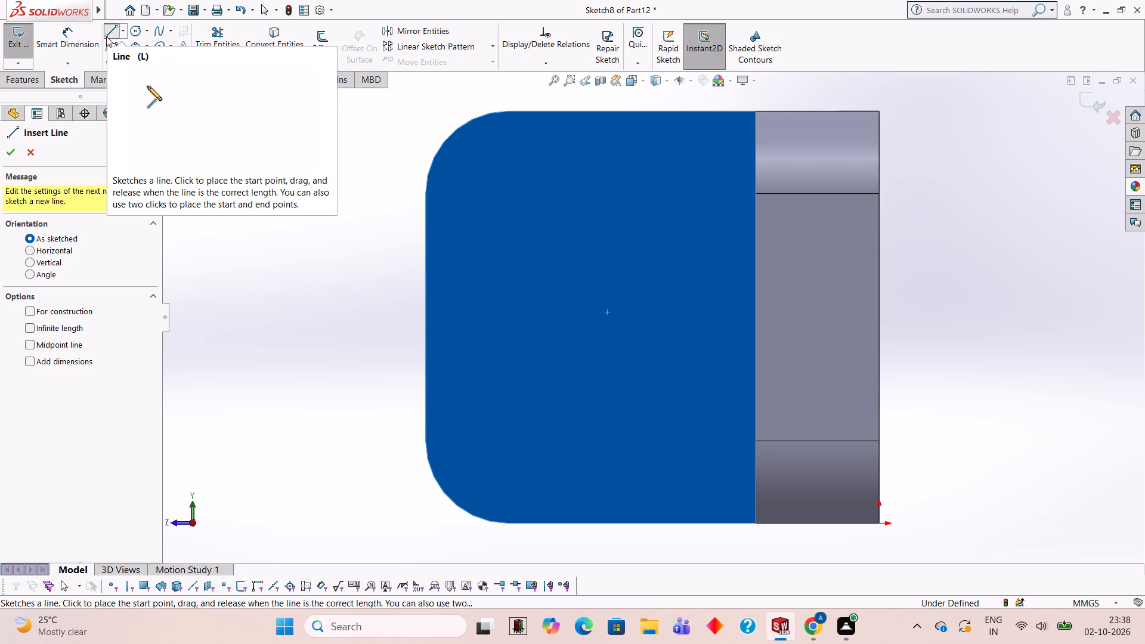
pyautogui.click(112, 34)
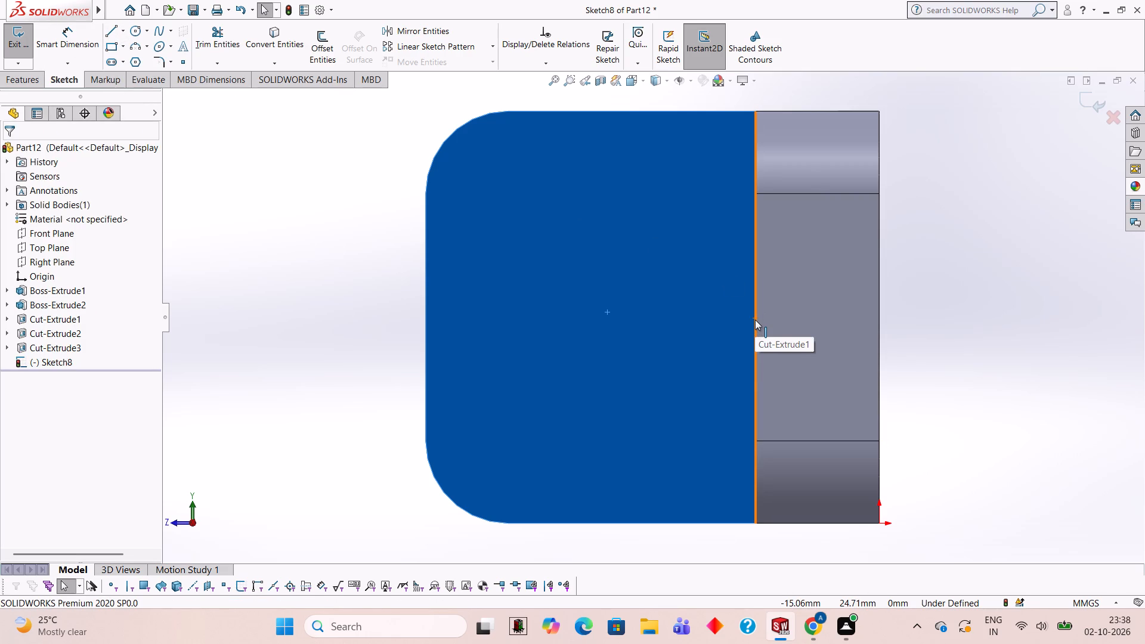
pyautogui.click(755, 317)
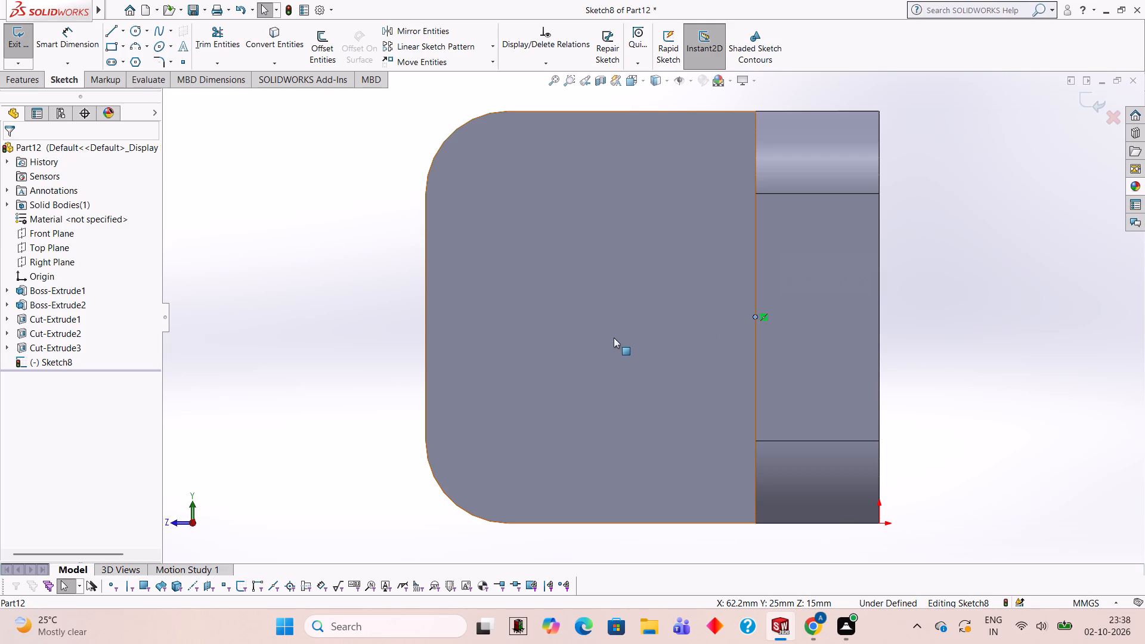
pyautogui.click(108, 32)
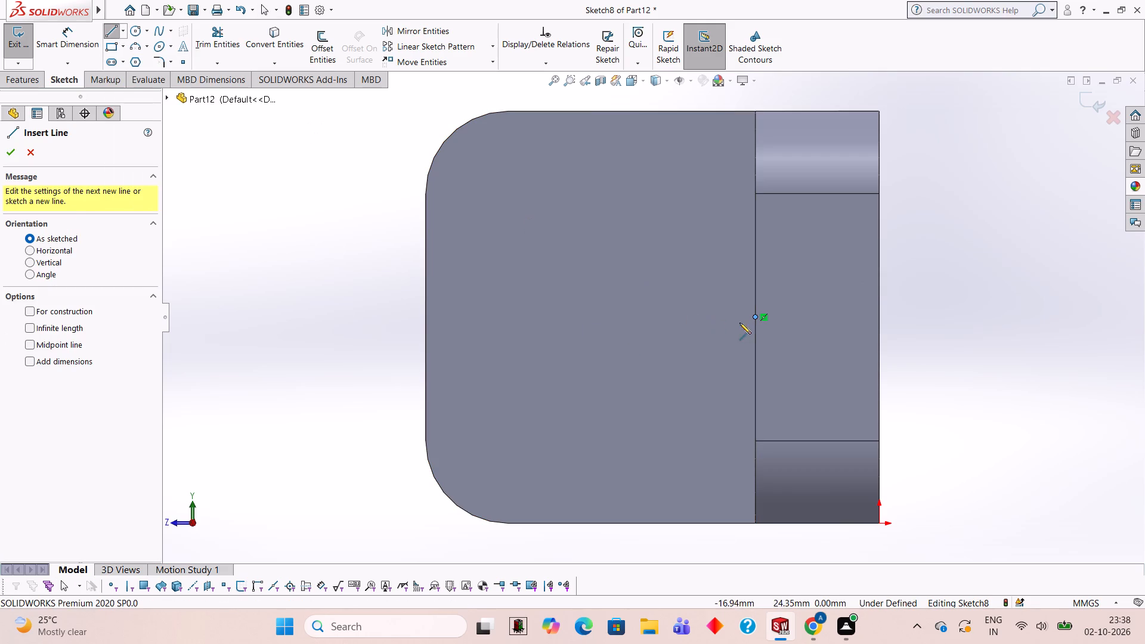
pyautogui.click(754, 319)
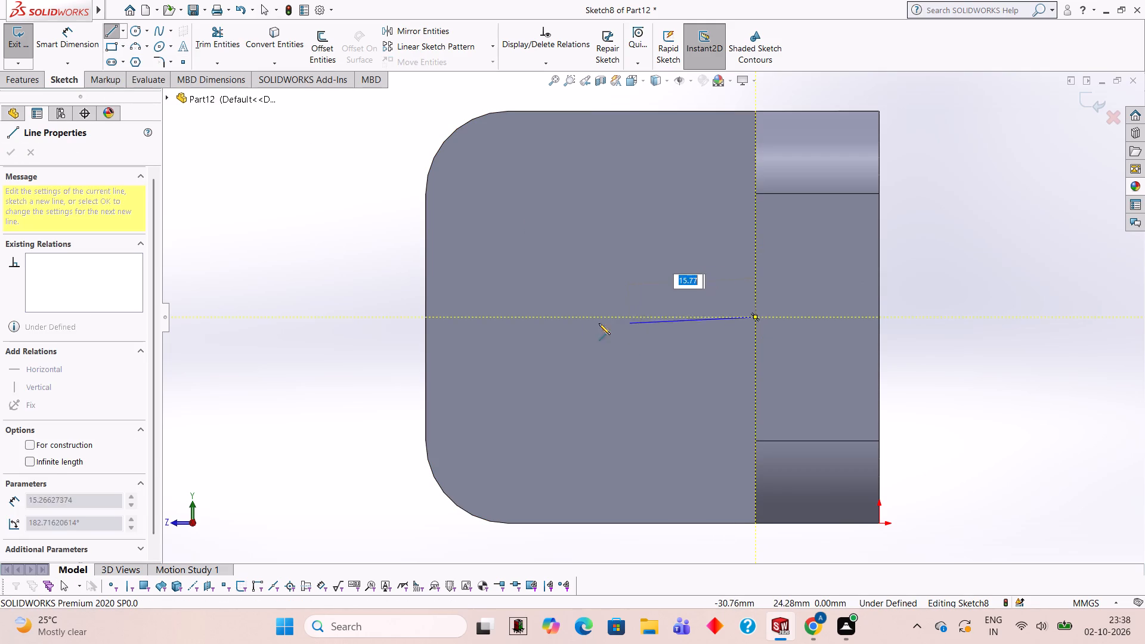
pyautogui.click(521, 315)
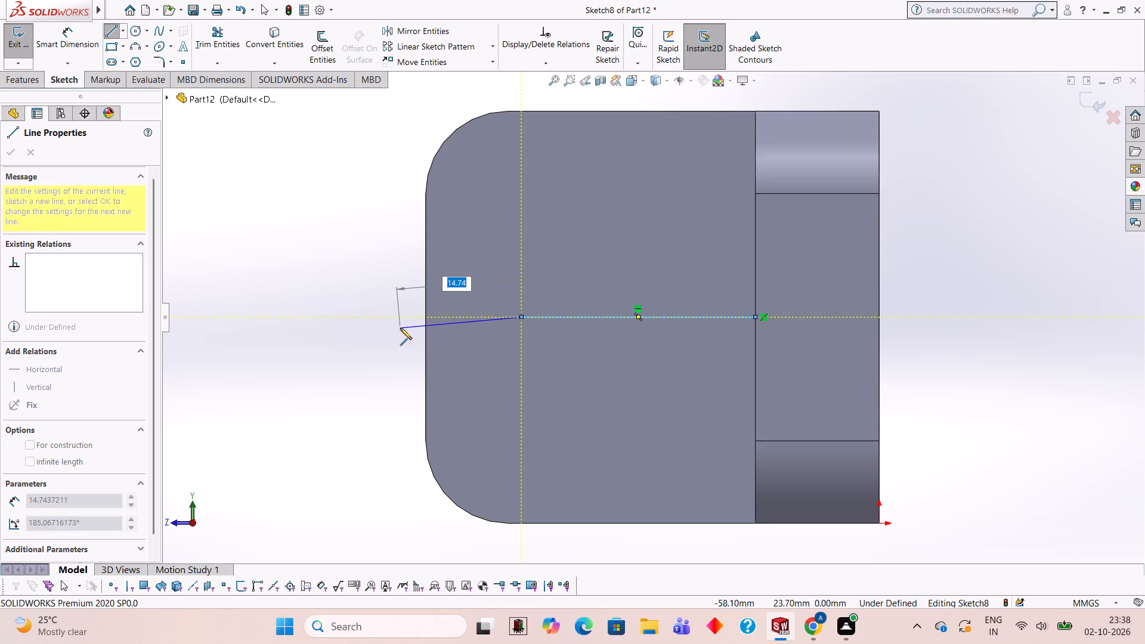
pyautogui.press('Escape')
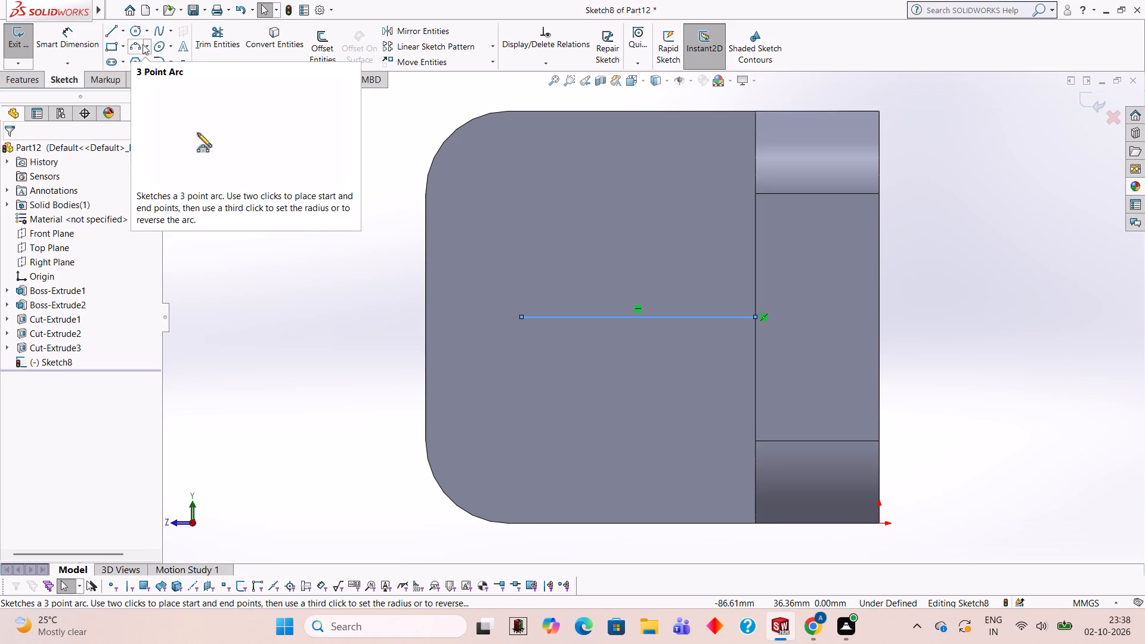
# Sketch a circle of about 7 mm radius centred on the free end of the horizontal line.
pyautogui.click(132, 30)
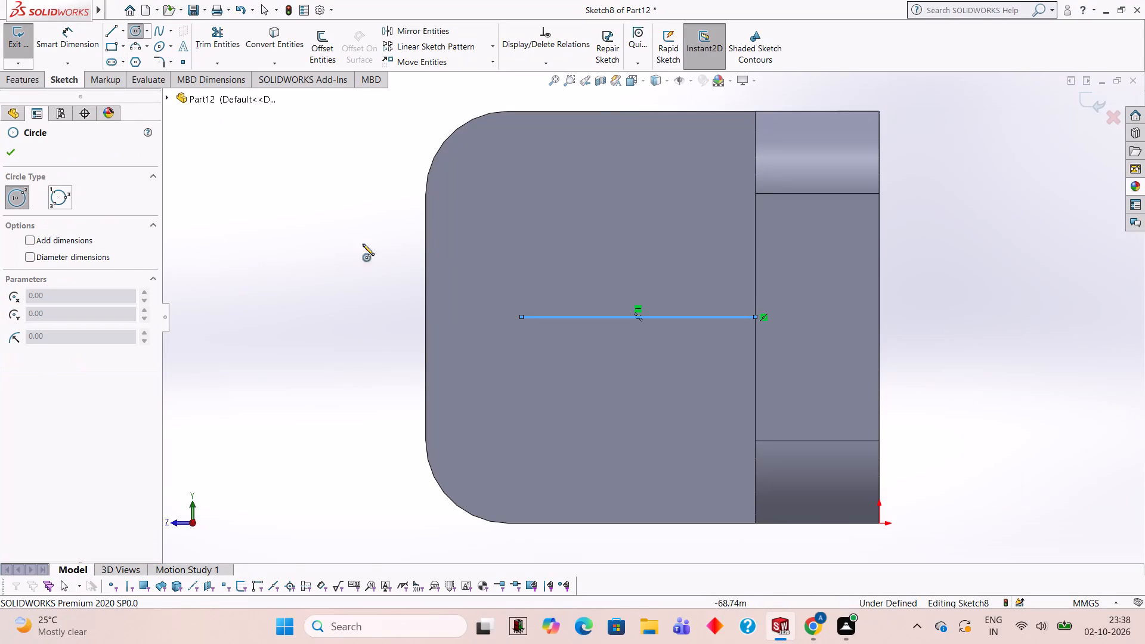
pyautogui.click(520, 315)
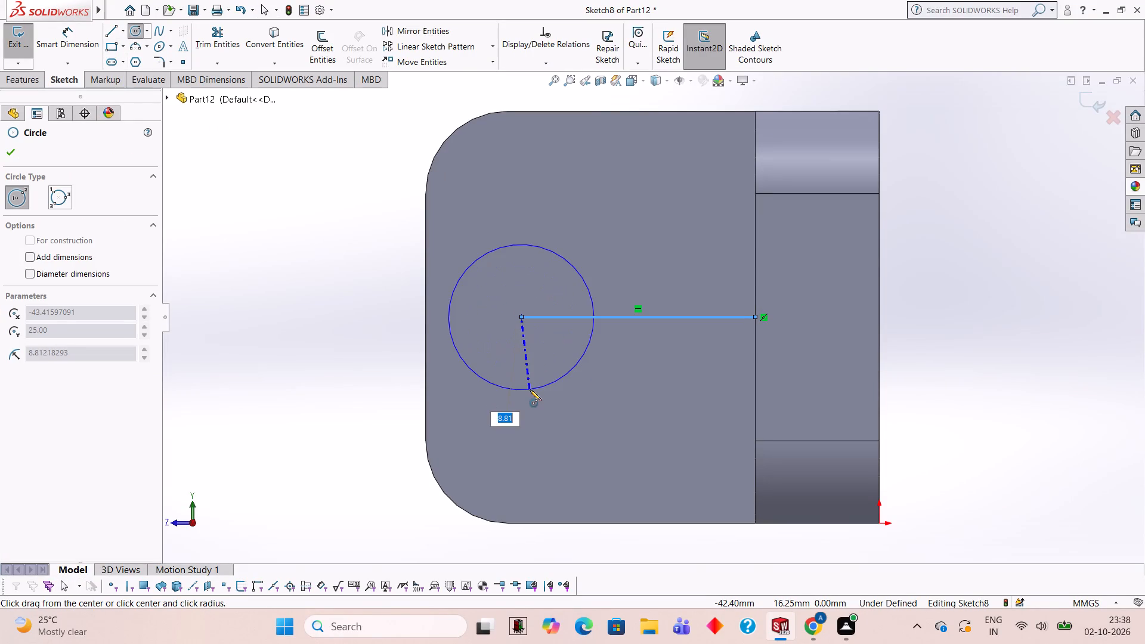
pyautogui.click(530, 374)
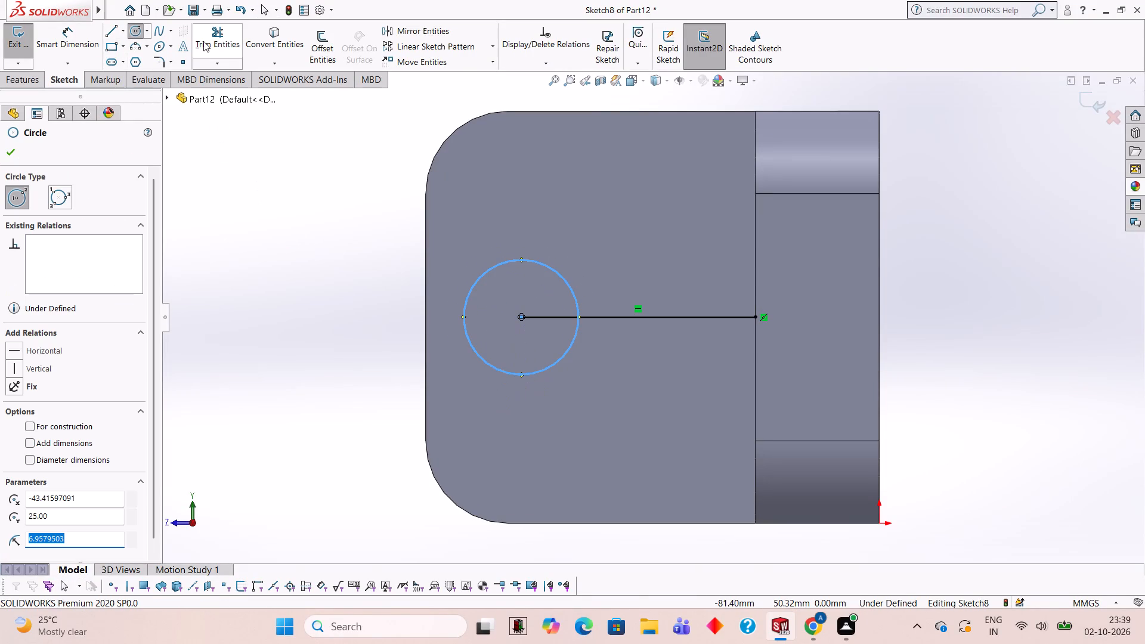
# Trim away the horizontal line both outside and inside the circle, leaving only the circle.
pyautogui.click(203, 41)
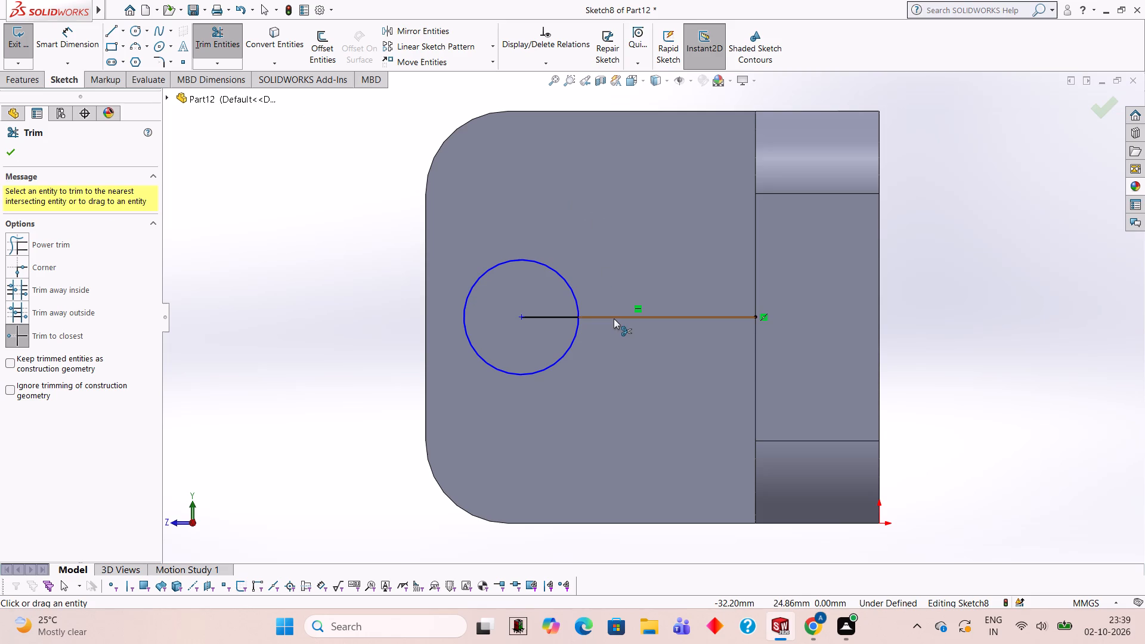
pyautogui.click(614, 318)
pyautogui.click(558, 314)
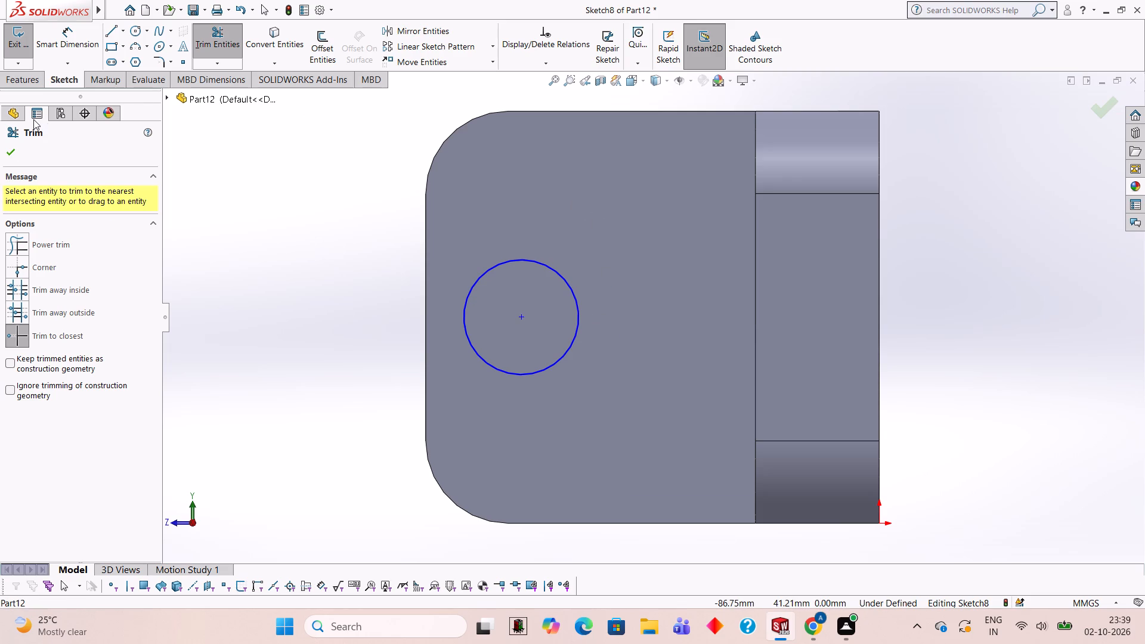
# Extrude-cut the circle as a blind 50 mm deep hole through the upright section.
pyautogui.moveTo(231, 196); pyautogui.dragTo(332, 214, button='middle')
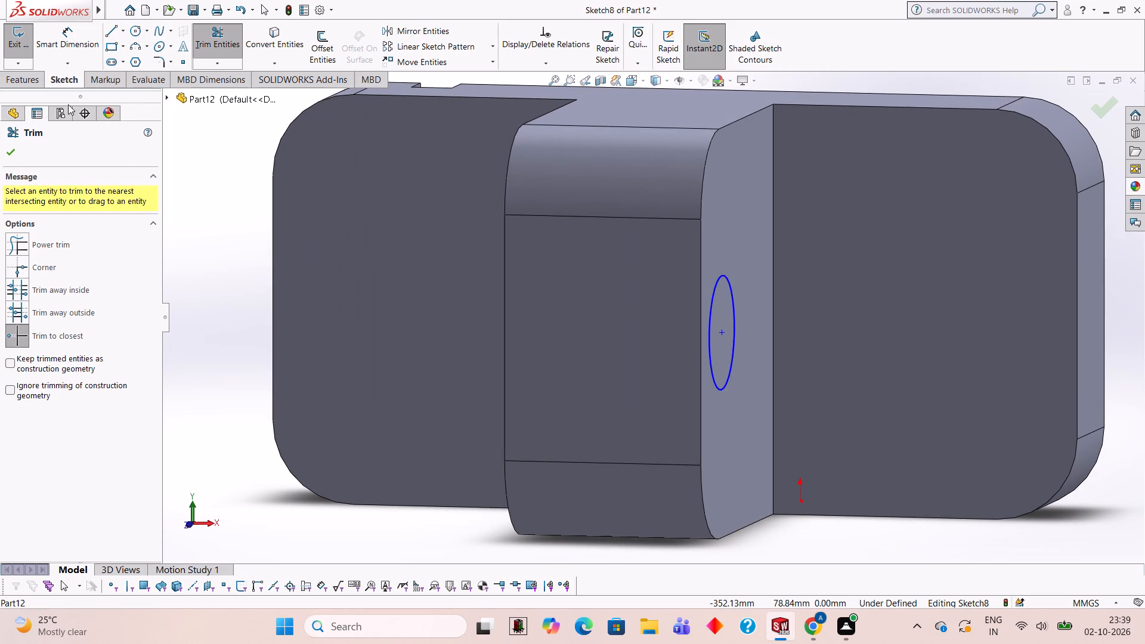
pyautogui.click(34, 88)
pyautogui.click(27, 84)
pyautogui.click(209, 49)
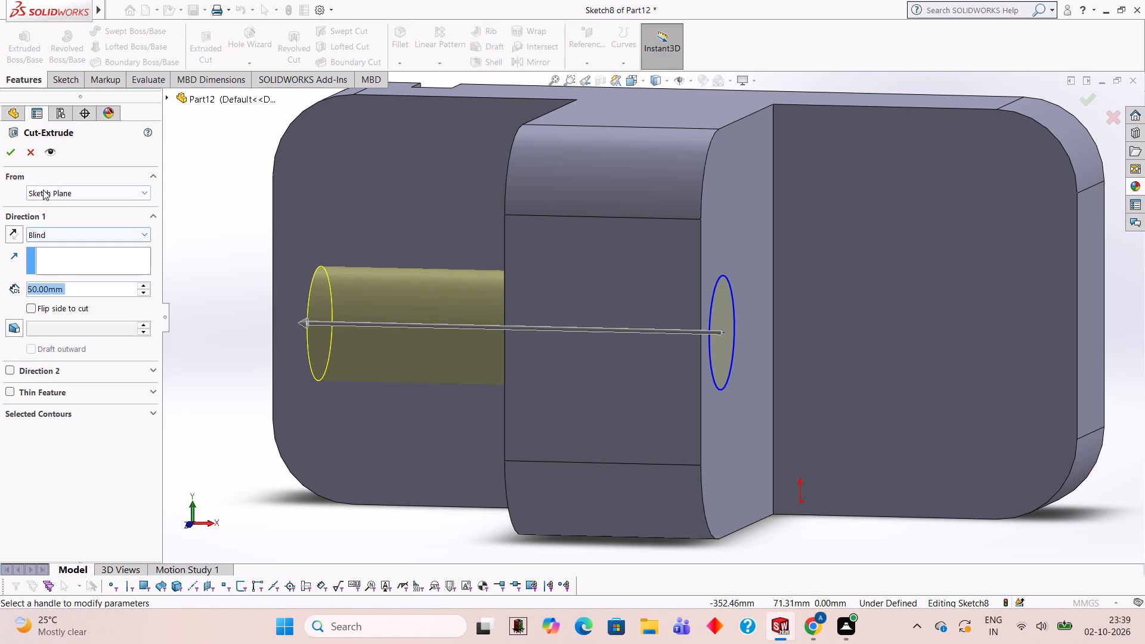
pyautogui.click(5, 156)
# Open a sketch on the base's flat face beside the upright, on the side away from the slot, viewed straight on.
pyautogui.scroll(2, 201, 239)
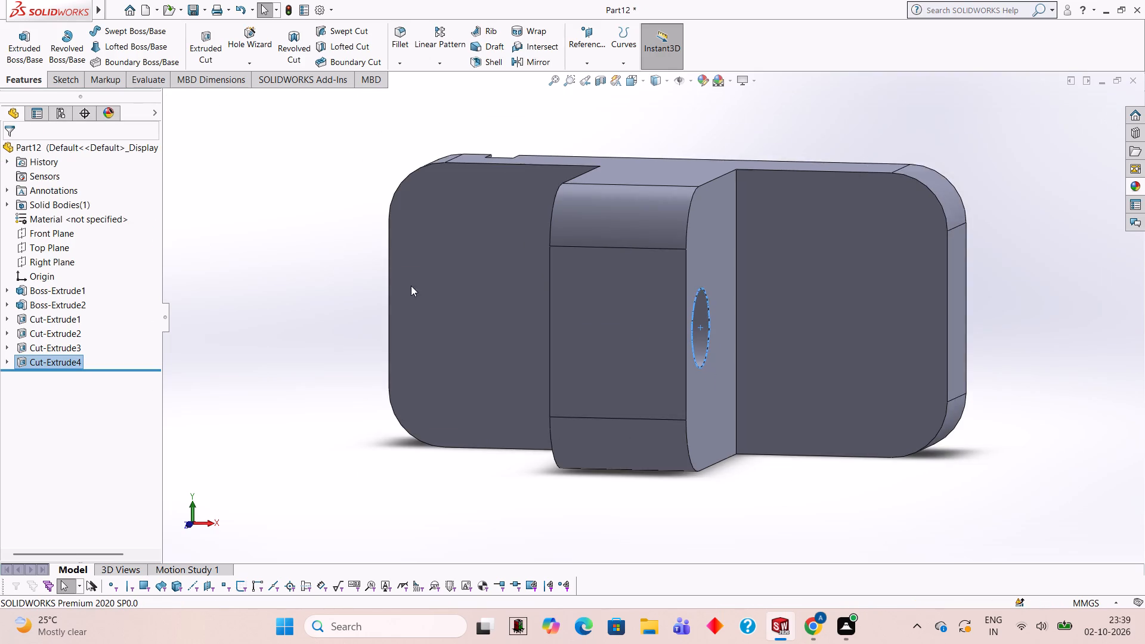
pyautogui.moveTo(411, 286); pyautogui.dragTo(442, 312, button='middle')
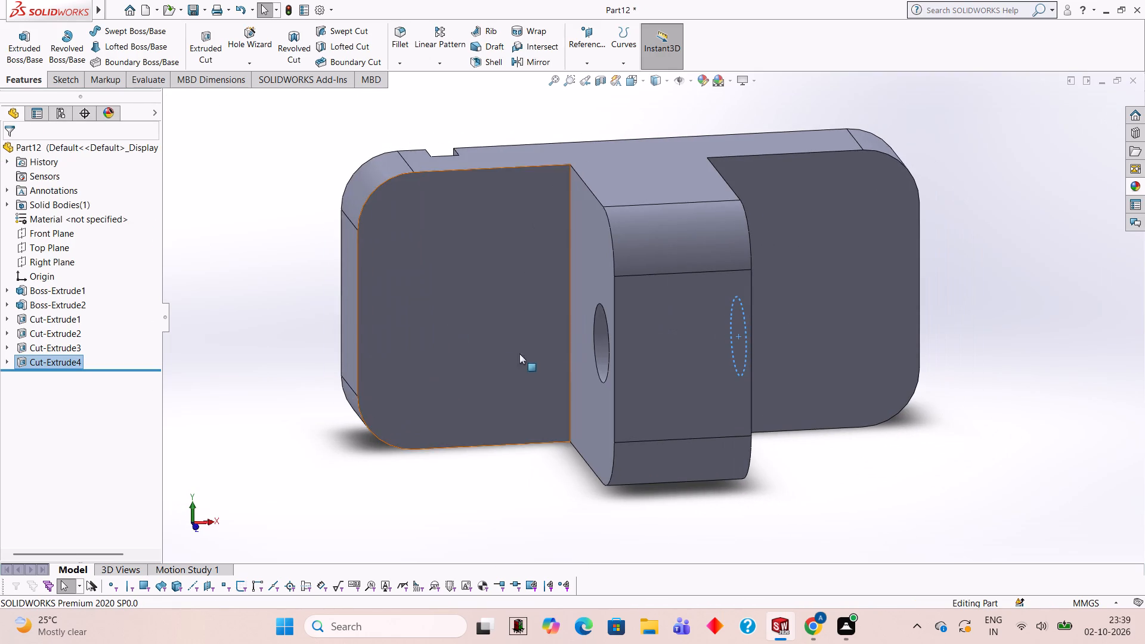
pyautogui.moveTo(695, 329); pyautogui.dragTo(676, 316, button='middle')
pyautogui.click(816, 278)
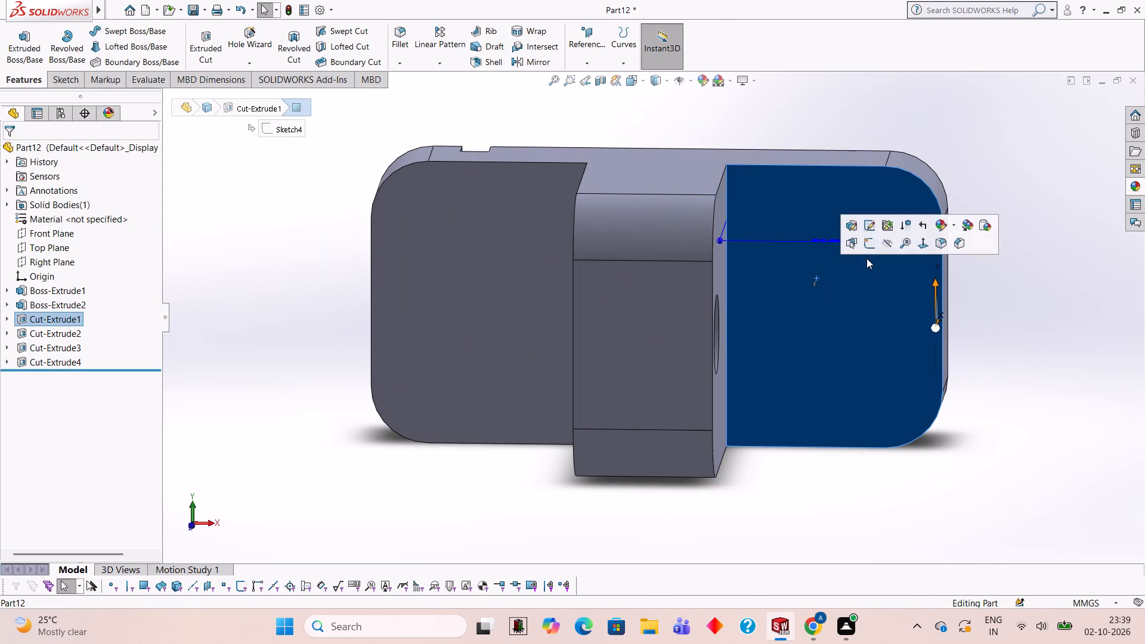
pyautogui.click(867, 247)
pyautogui.hotkey('ctrl', '8')
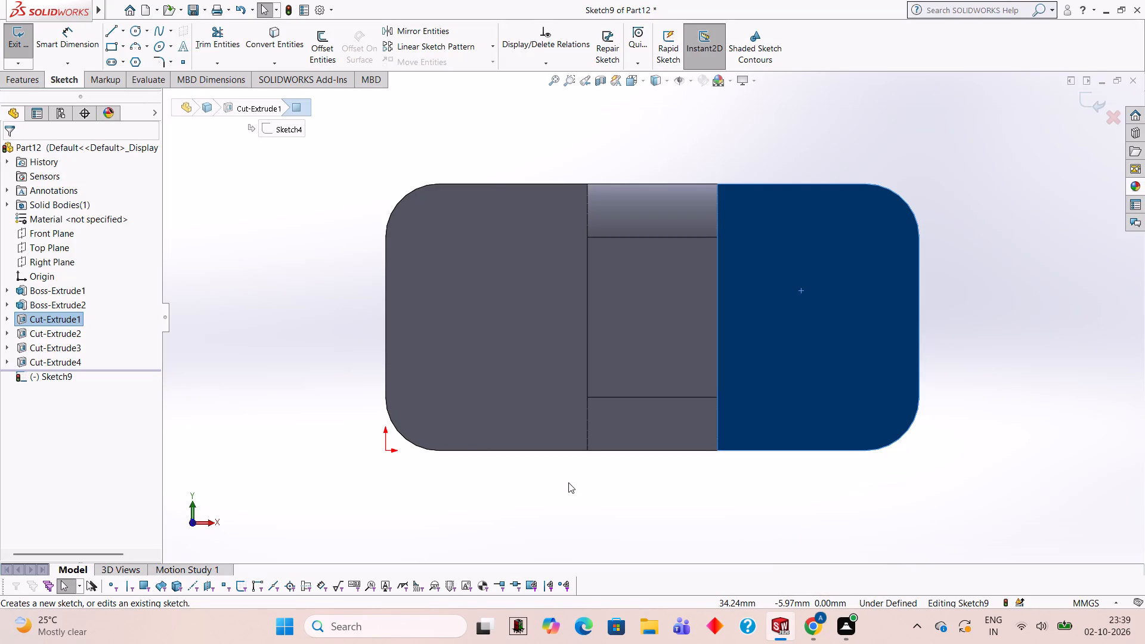
# Sketch two circles of 4 mm radius, concentric with the base's two rounded corners on the side away from the slot.
pyautogui.click(134, 31)
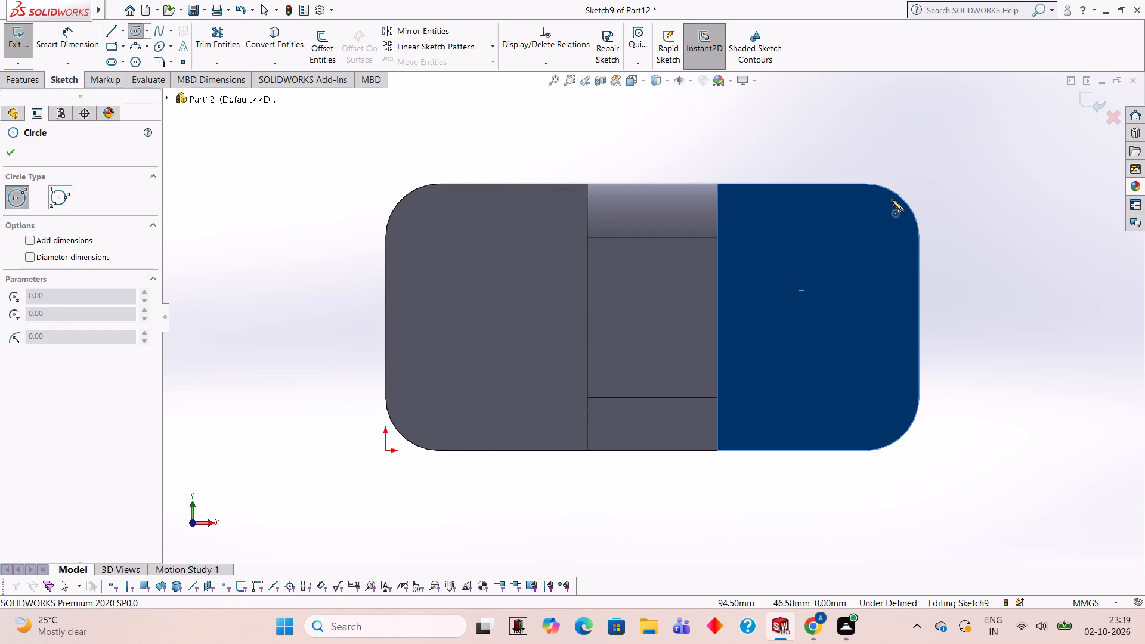
pyautogui.click(865, 237)
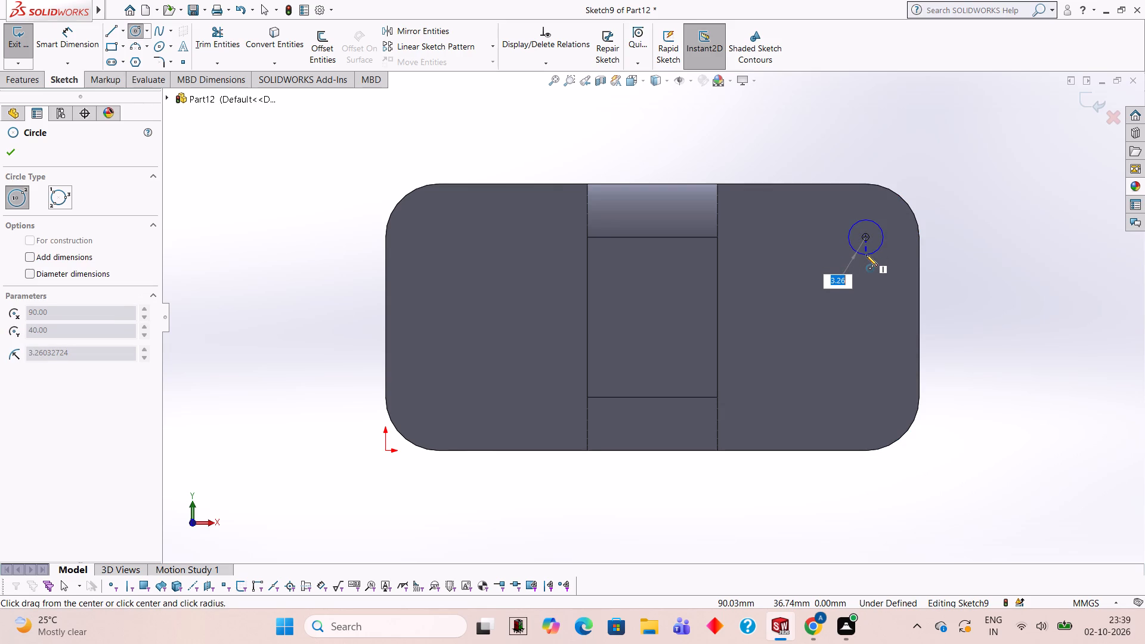
pyautogui.press('4')
pyautogui.press('Return')
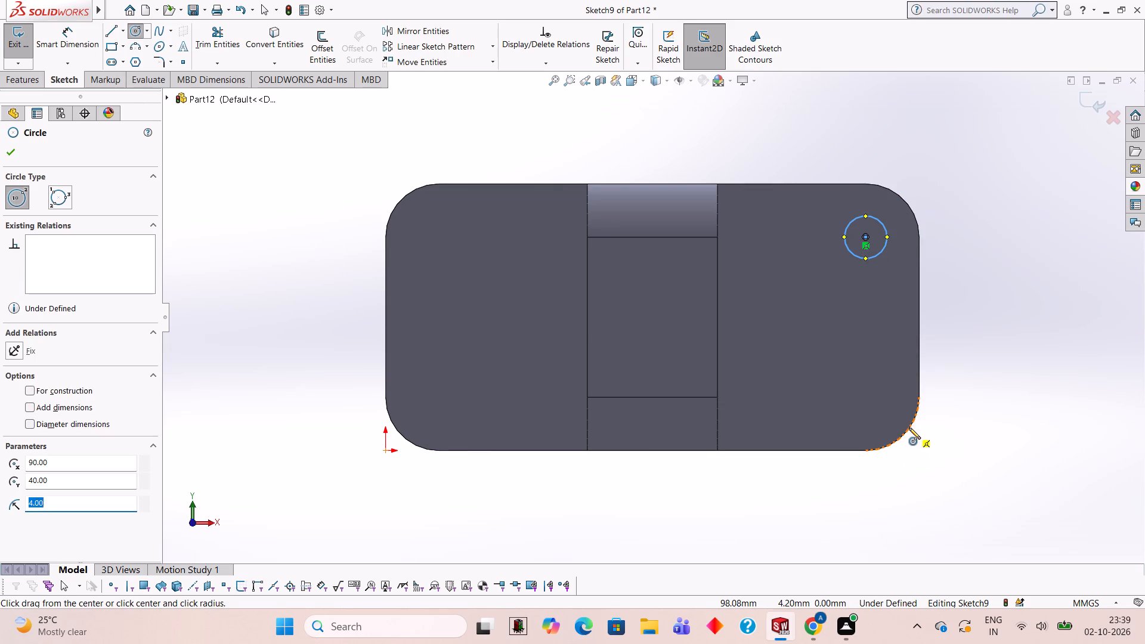
pyautogui.click(866, 401)
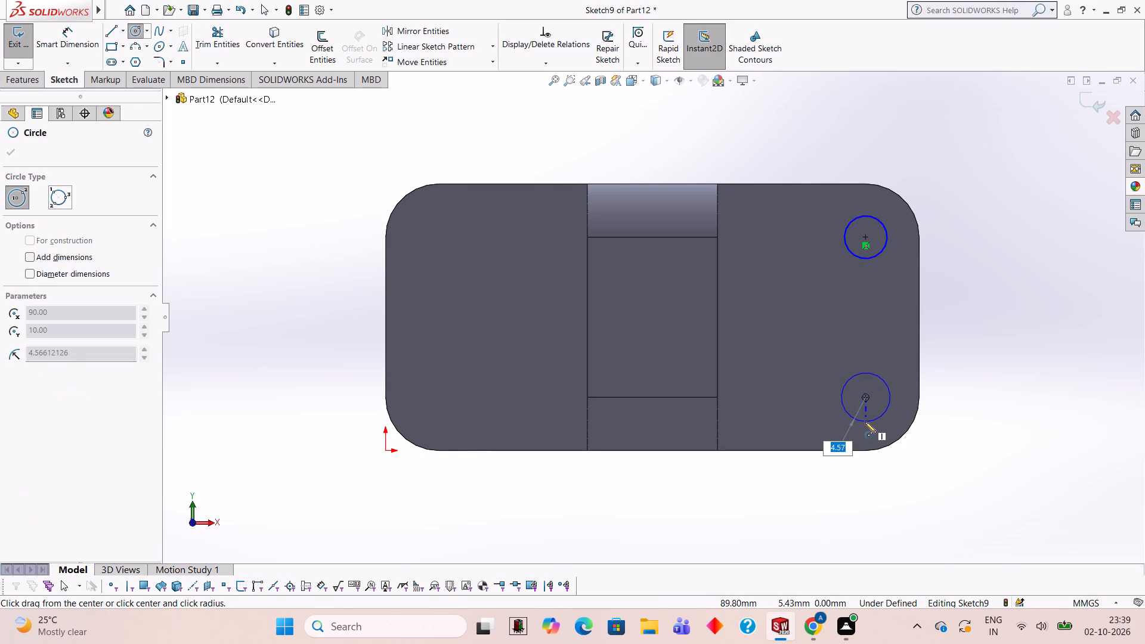
pyautogui.press('4')
pyautogui.press('Return')
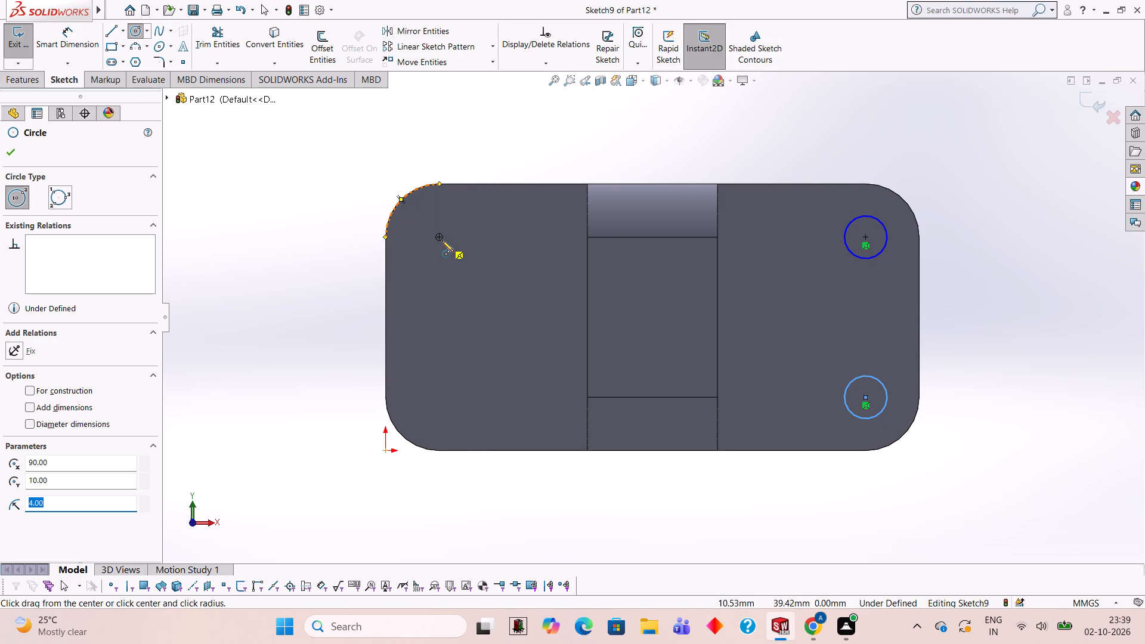
# Sketch two circles of 4 mm radius, concentric with the base's two rounded corners on the slot side.
pyautogui.click(438, 238)
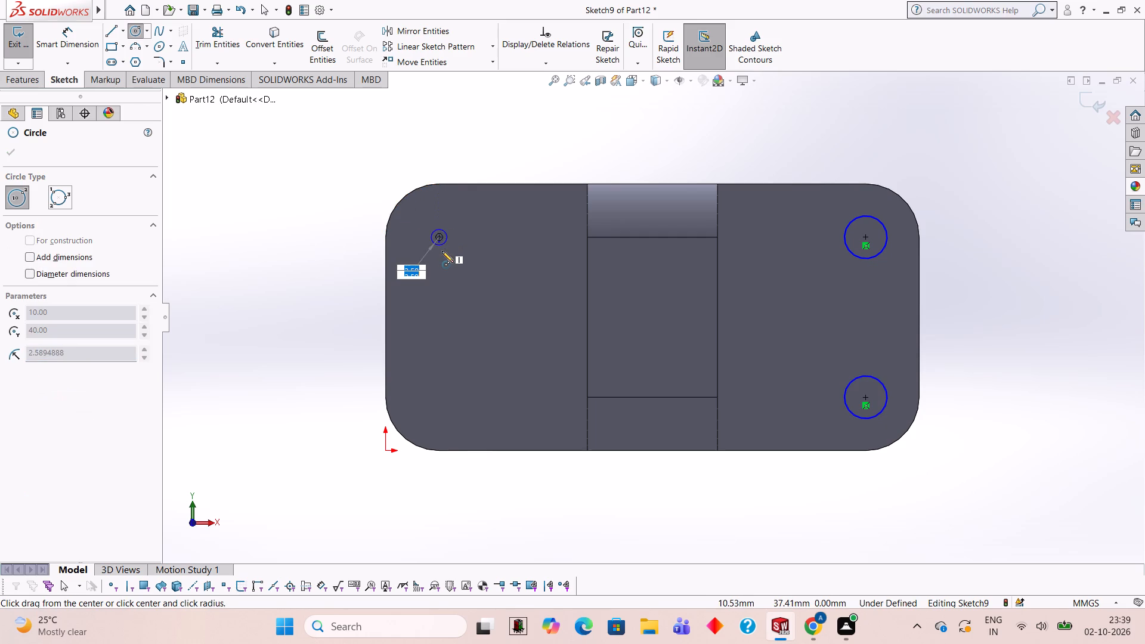
pyautogui.press('4')
pyautogui.press('Return')
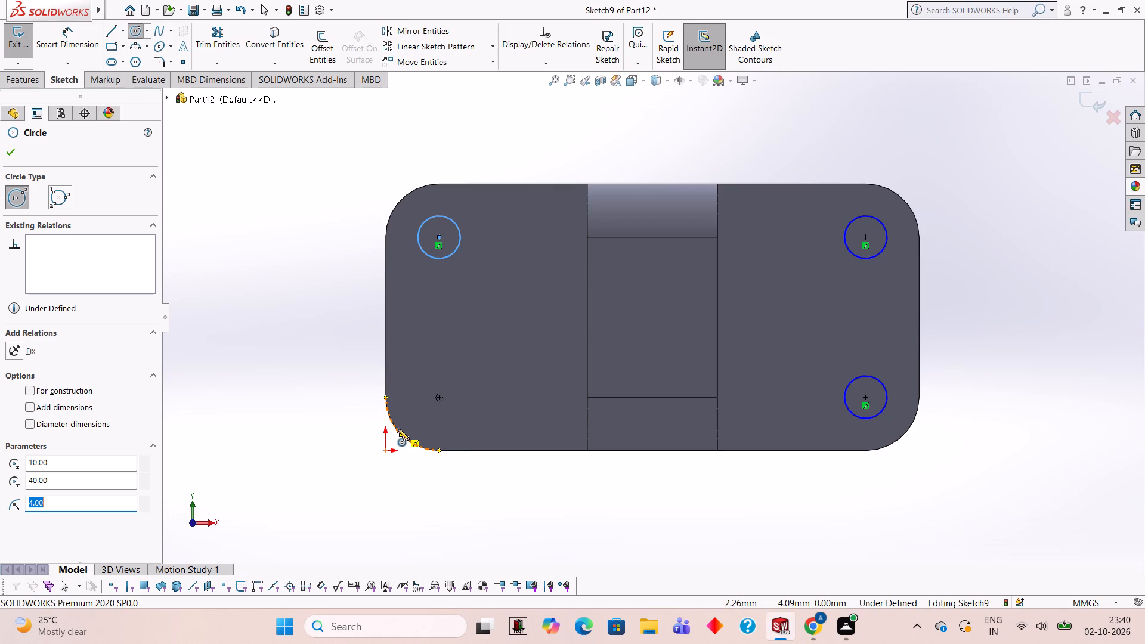
pyautogui.click(439, 399)
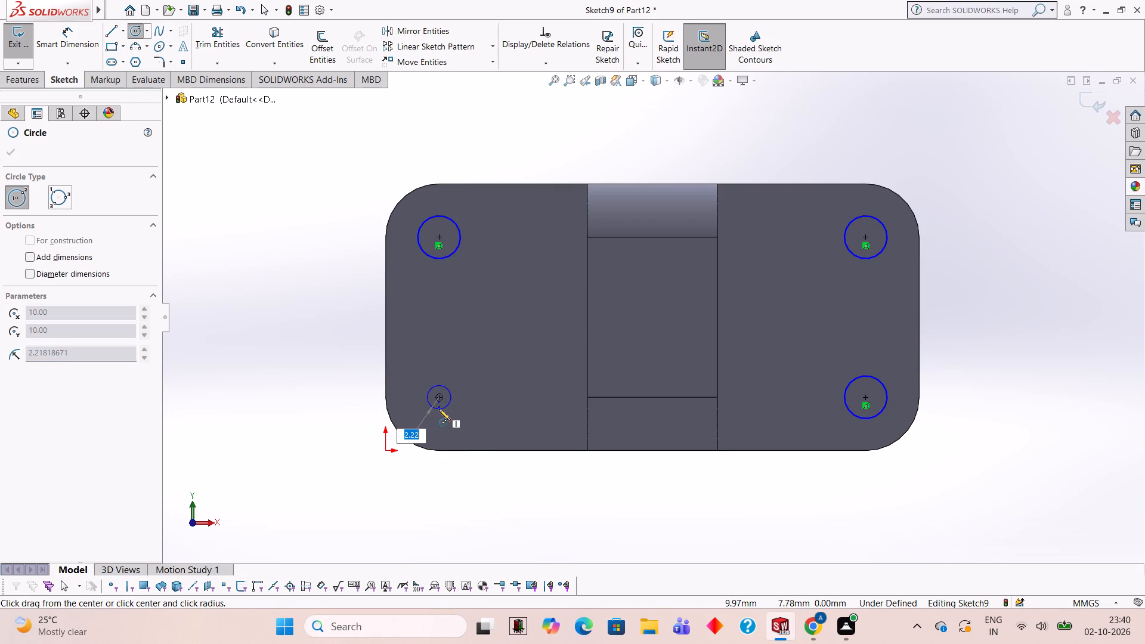
pyautogui.press('4')
pyautogui.press('Return')
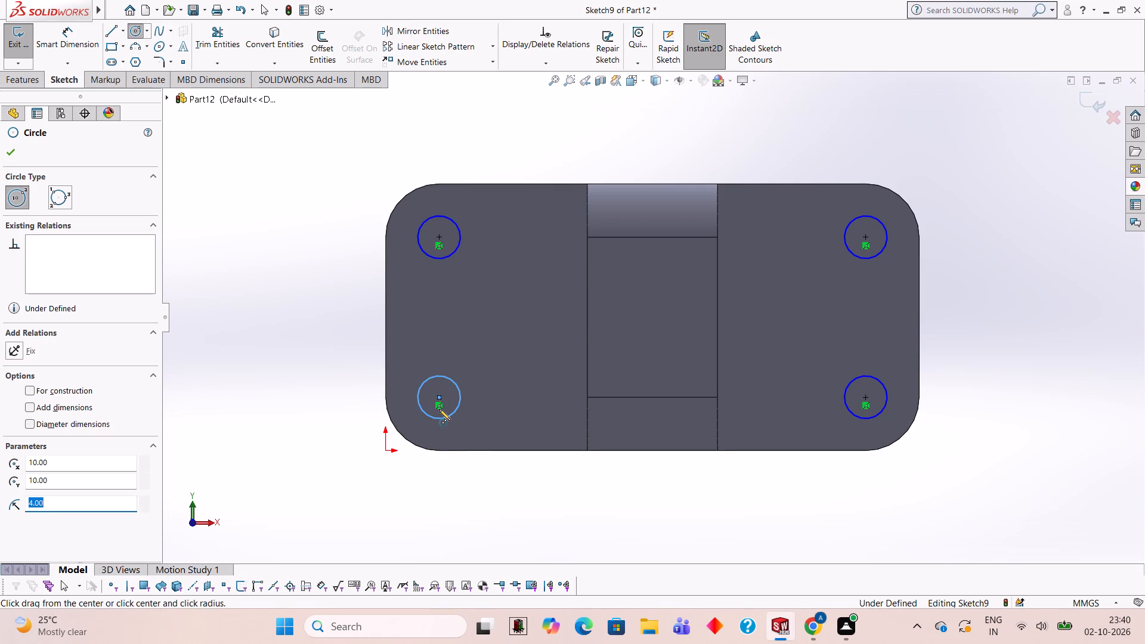
# Extrude-cut the four corner circles as blind 50 mm deep holes through the base.
pyautogui.moveTo(1026, 330); pyautogui.dragTo(970, 327, button='middle')
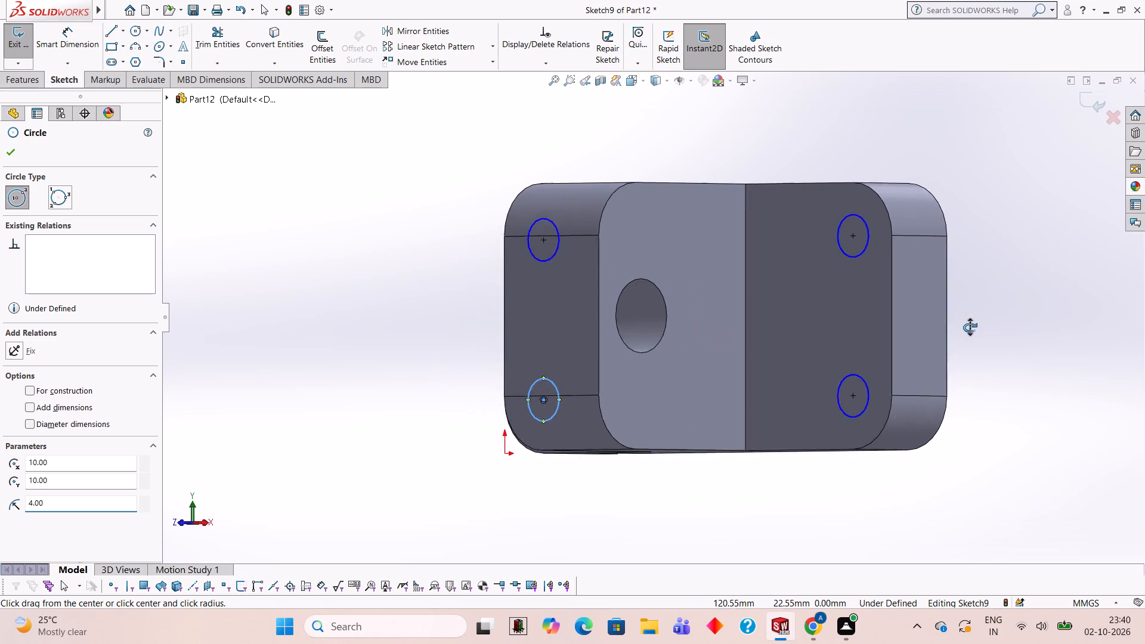
pyautogui.moveTo(970, 327); pyautogui.dragTo(909, 335, button='middle')
pyautogui.scroll(-1, 909, 335)
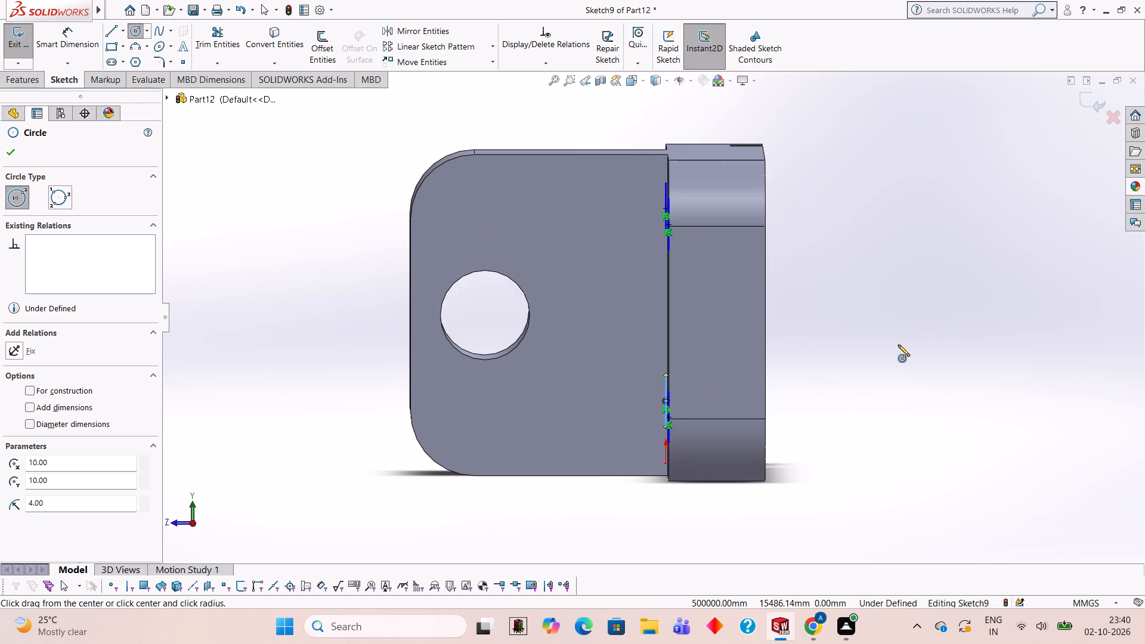
pyautogui.moveTo(273, 176); pyautogui.dragTo(308, 179, button='middle')
pyautogui.scroll(1, 308, 179)
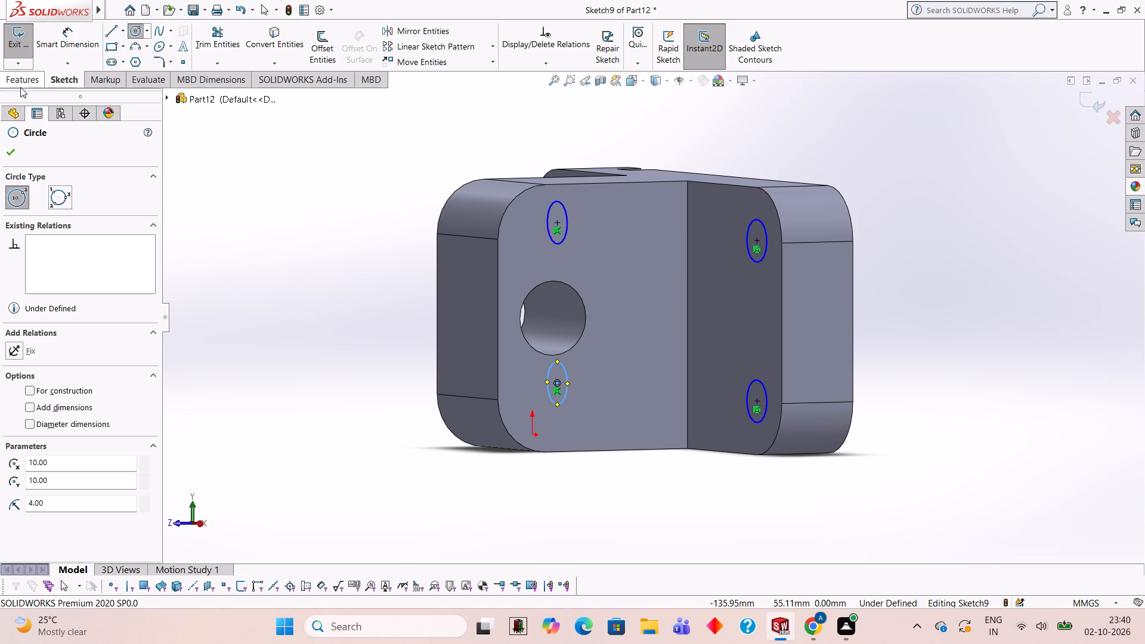
pyautogui.click(20, 79)
pyautogui.click(209, 48)
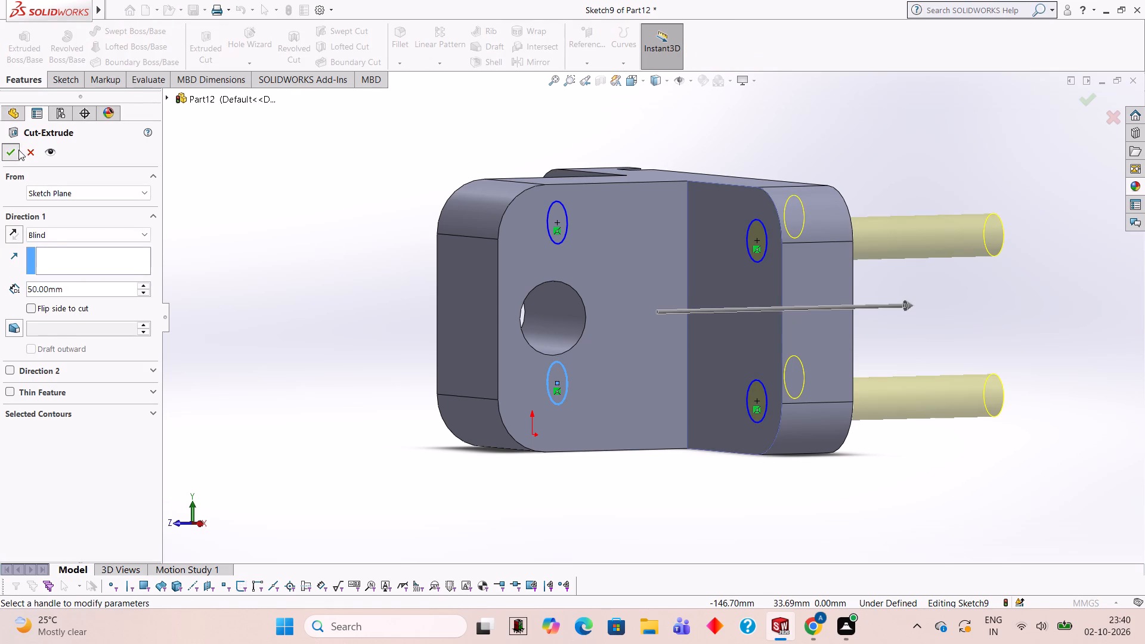
pyautogui.click(18, 150)
pyautogui.click(300, 252)
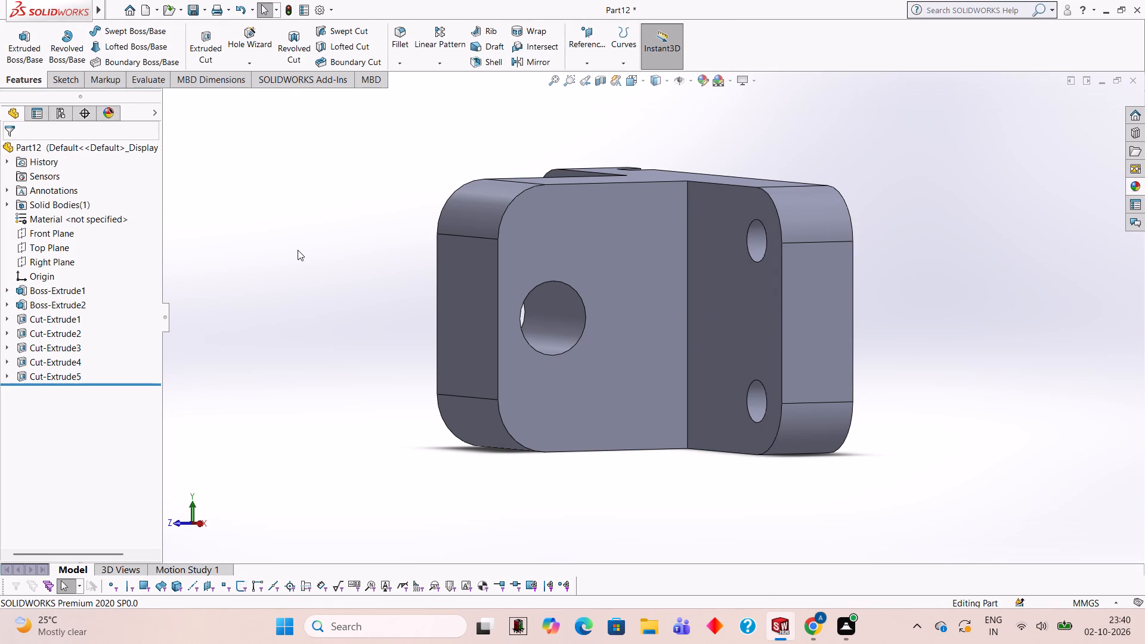
# Chamfer the inner edge where the upright meets the base, on the side away from the slot, at 3 mm and 45°.
pyautogui.moveTo(406, 265); pyautogui.dragTo(416, 265, button='middle')
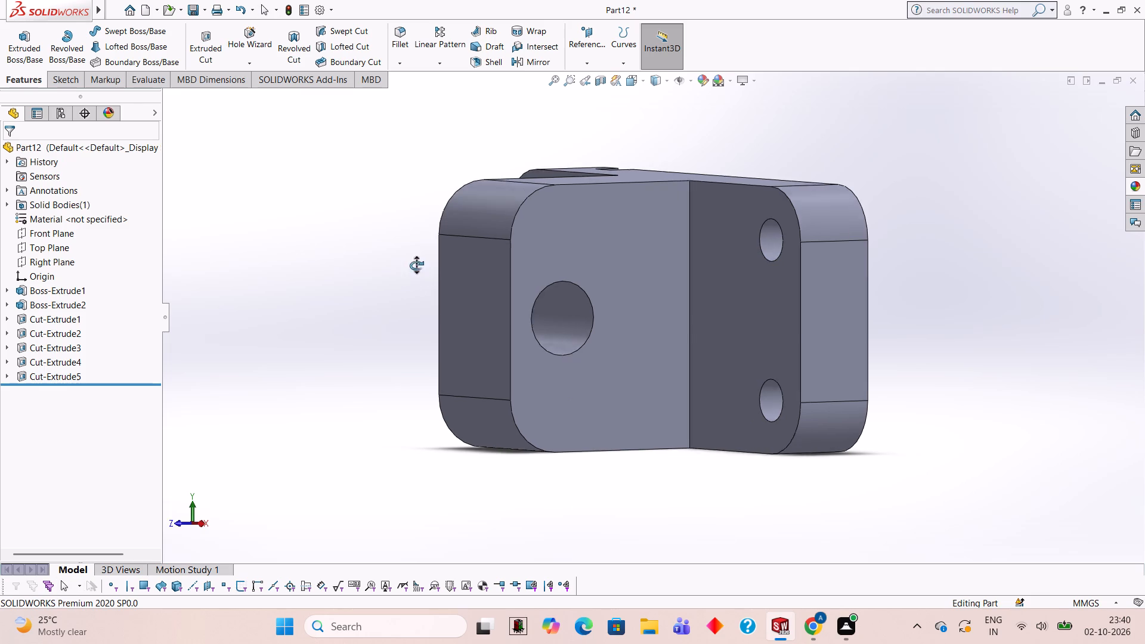
pyautogui.moveTo(416, 265); pyautogui.dragTo(456, 258, button='middle')
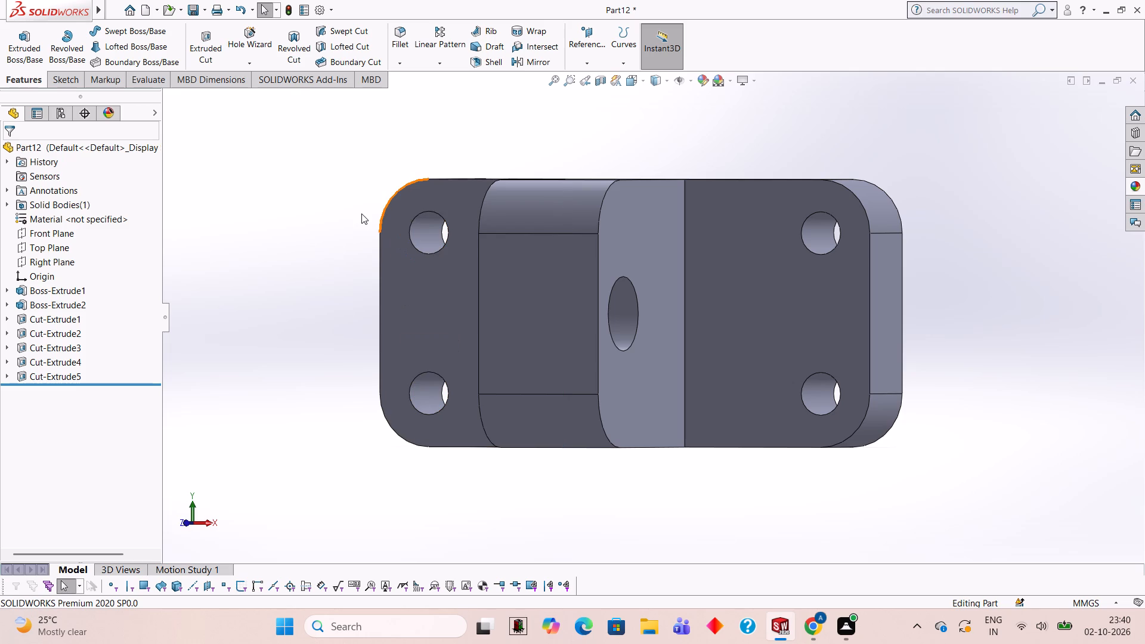
pyautogui.moveTo(562, 258); pyautogui.dragTo(562, 487, button='middle')
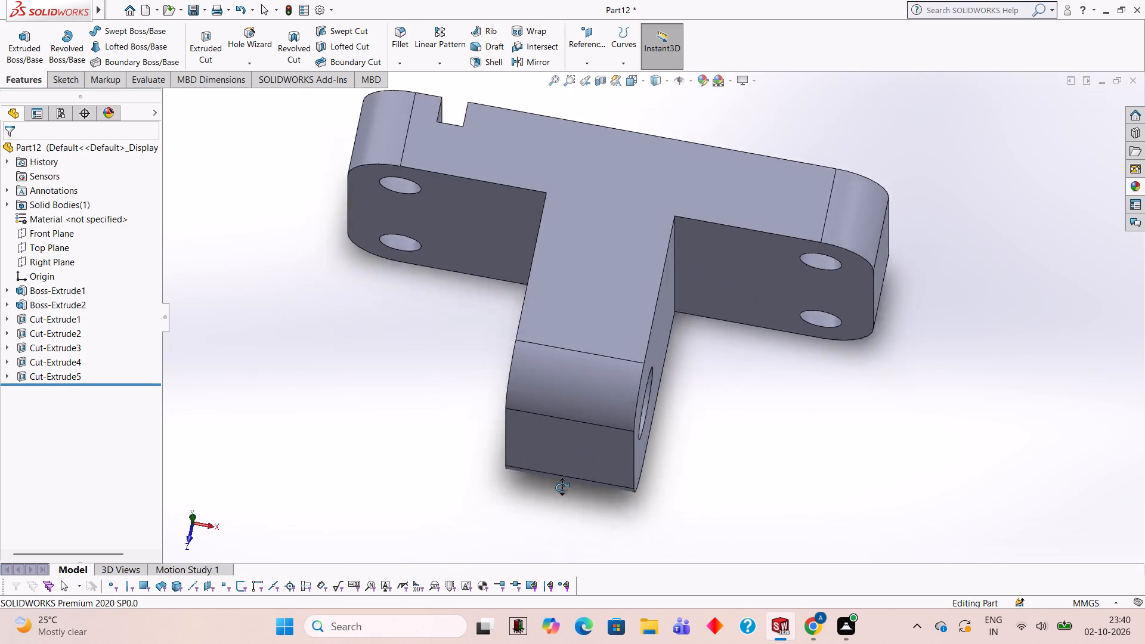
pyautogui.moveTo(562, 487); pyautogui.dragTo(567, 264, button='middle')
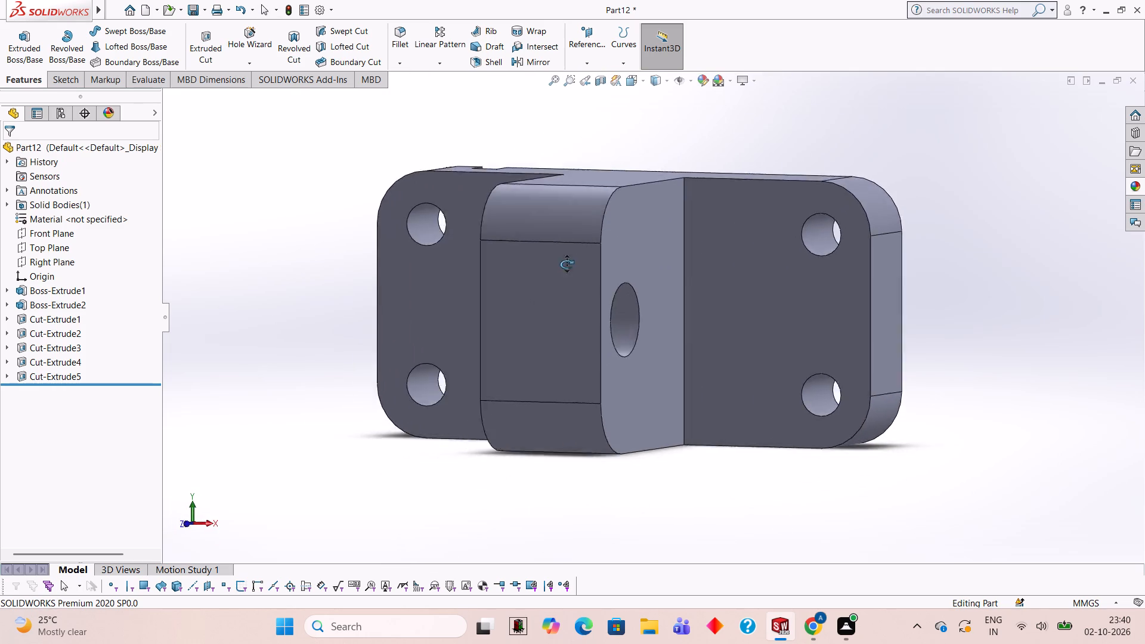
pyautogui.moveTo(567, 264); pyautogui.dragTo(559, 230, button='middle')
pyautogui.moveTo(679, 265); pyautogui.dragTo(710, 222, button='middle')
pyautogui.scroll(-1, 704, 259)
pyautogui.moveTo(696, 340); pyautogui.dragTo(686, 256, button='middle')
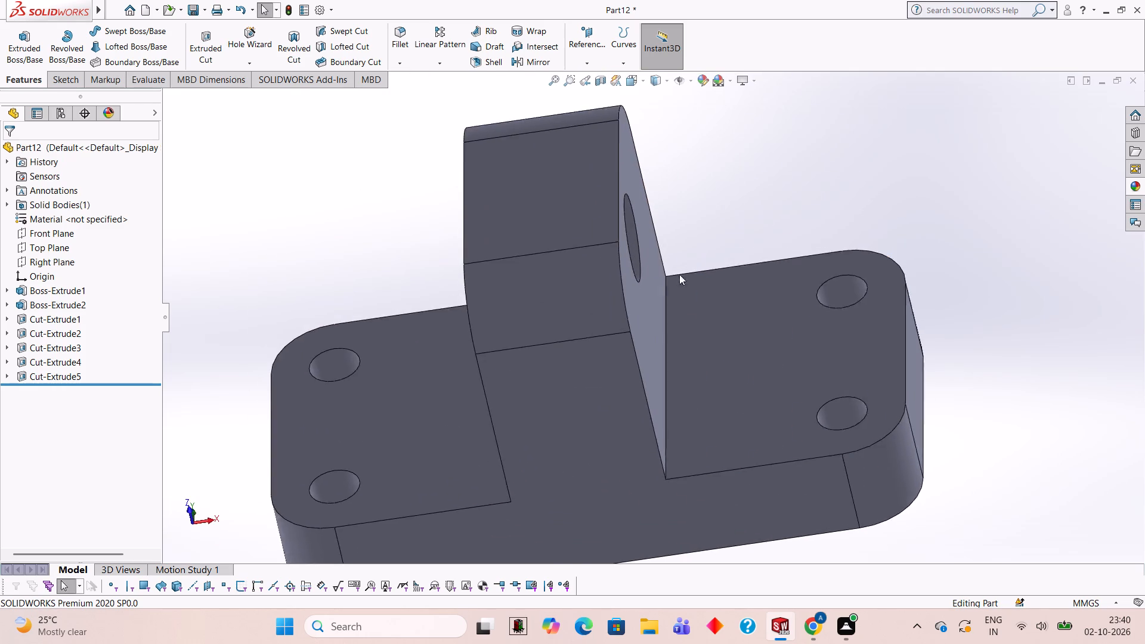
pyautogui.scroll(2, 676, 290)
pyautogui.moveTo(676, 290); pyautogui.dragTo(683, 258, button='middle')
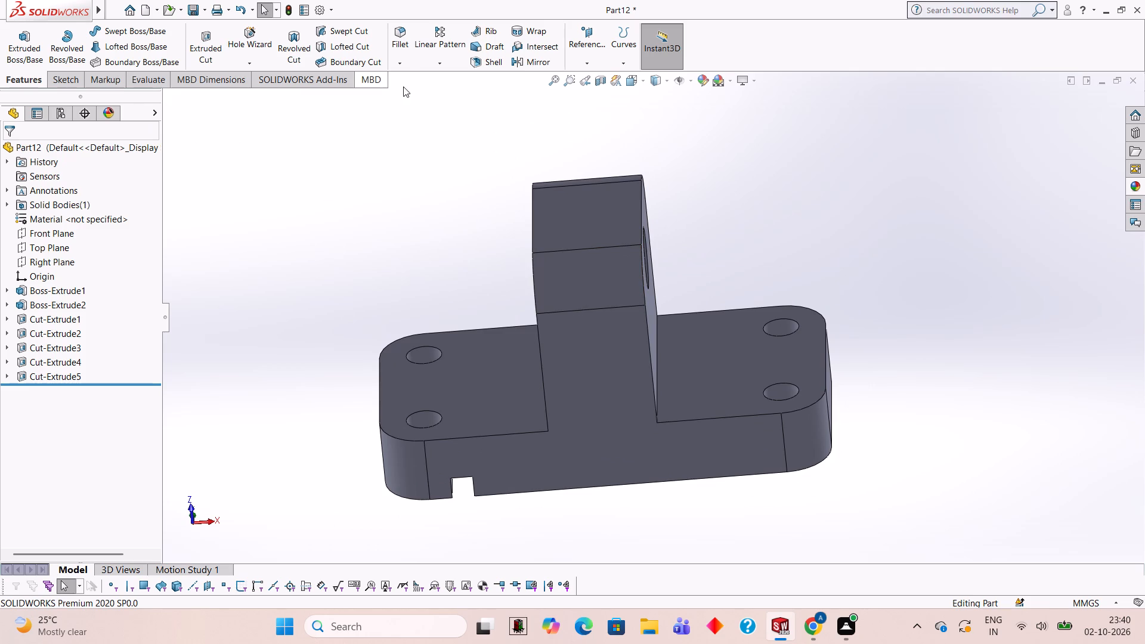
pyautogui.click(399, 66)
pyautogui.click(416, 94)
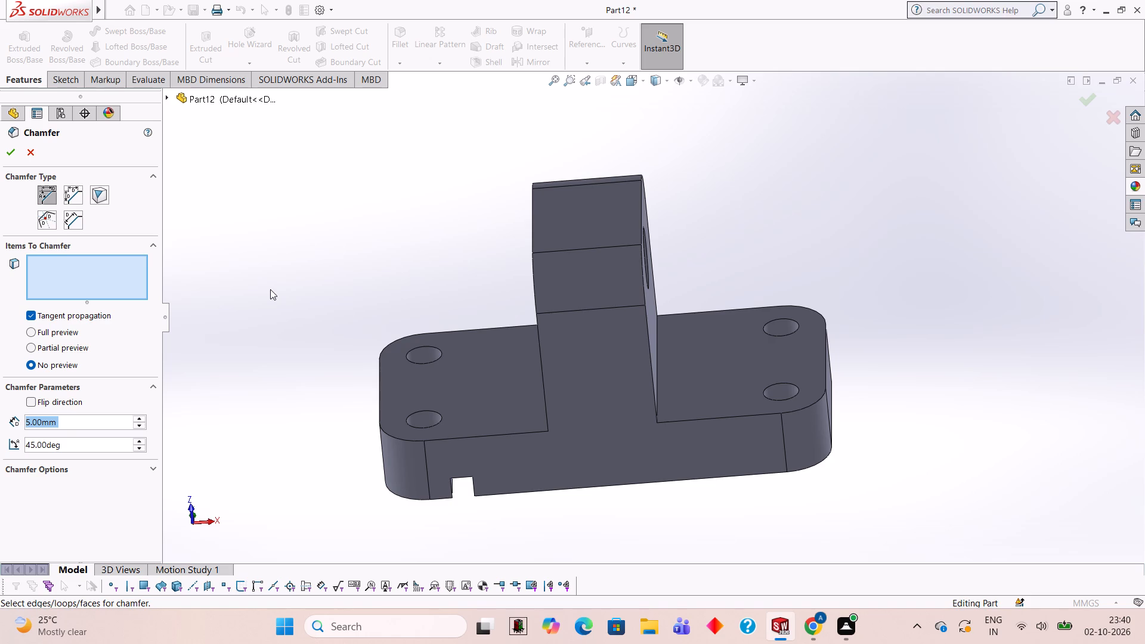
pyautogui.press('3')
pyautogui.press('Return')
pyautogui.click(657, 358)
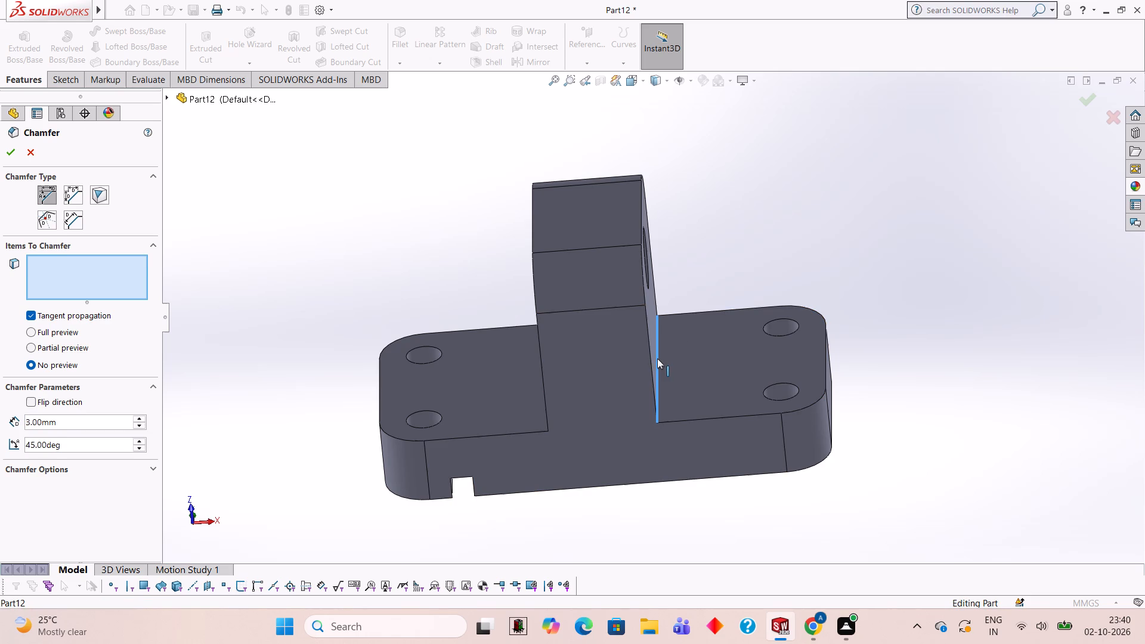
pyautogui.press('Return')
# Chamfer the opposite inner edge between the upright and the base, on the slot side, at 3 mm and 45°.
pyautogui.moveTo(711, 383); pyautogui.dragTo(682, 394, button='middle')
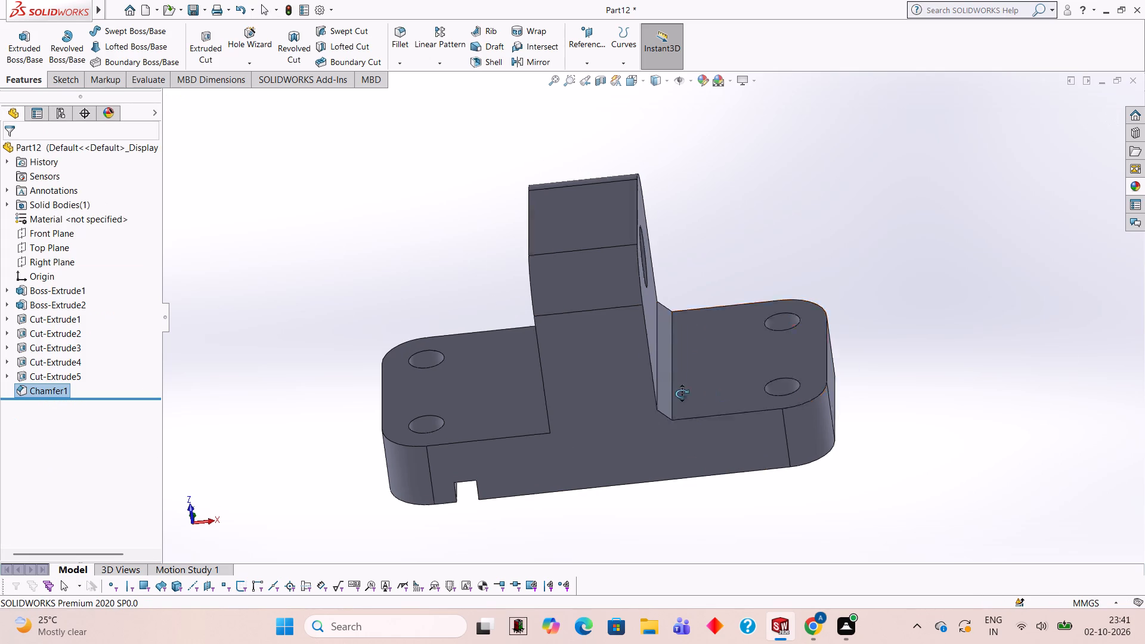
pyautogui.moveTo(682, 394); pyautogui.dragTo(673, 430, button='middle')
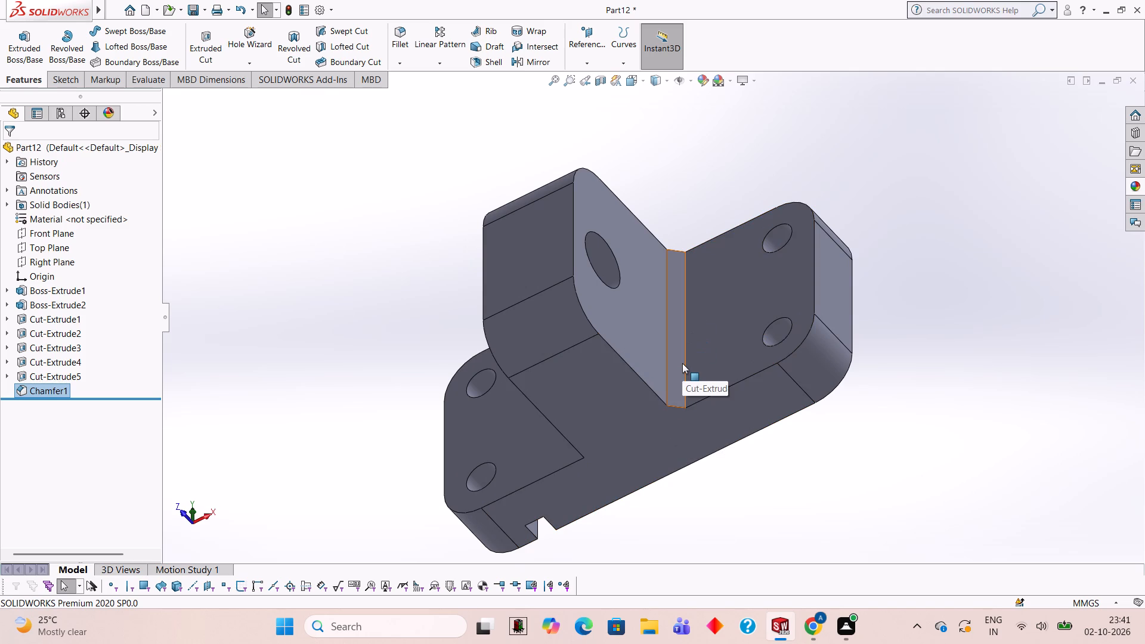
pyautogui.moveTo(694, 290); pyautogui.dragTo(701, 398, button='middle')
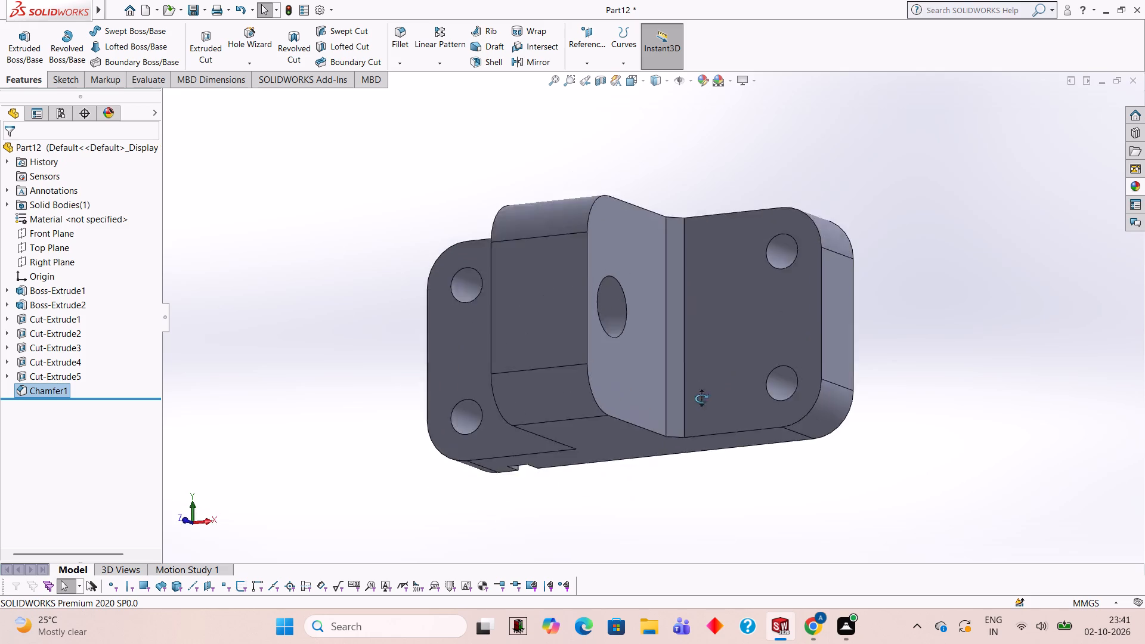
pyautogui.moveTo(701, 398); pyautogui.dragTo(662, 478, button='middle')
pyautogui.scroll(-1, 675, 234)
pyautogui.moveTo(647, 286); pyautogui.dragTo(790, 241, button='middle')
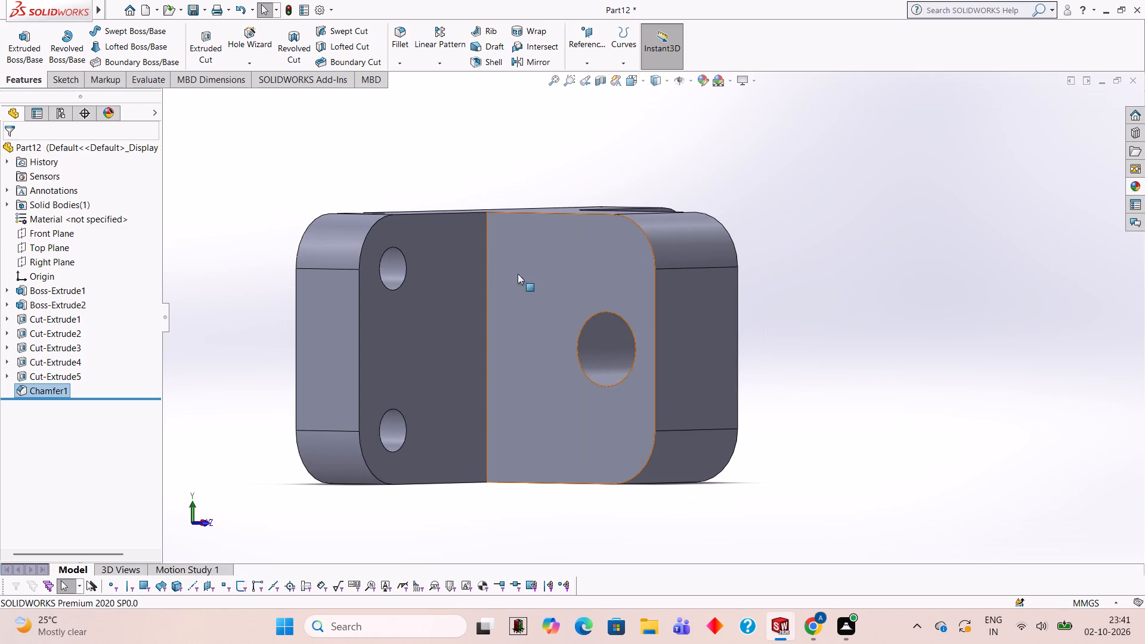
pyautogui.click(486, 271)
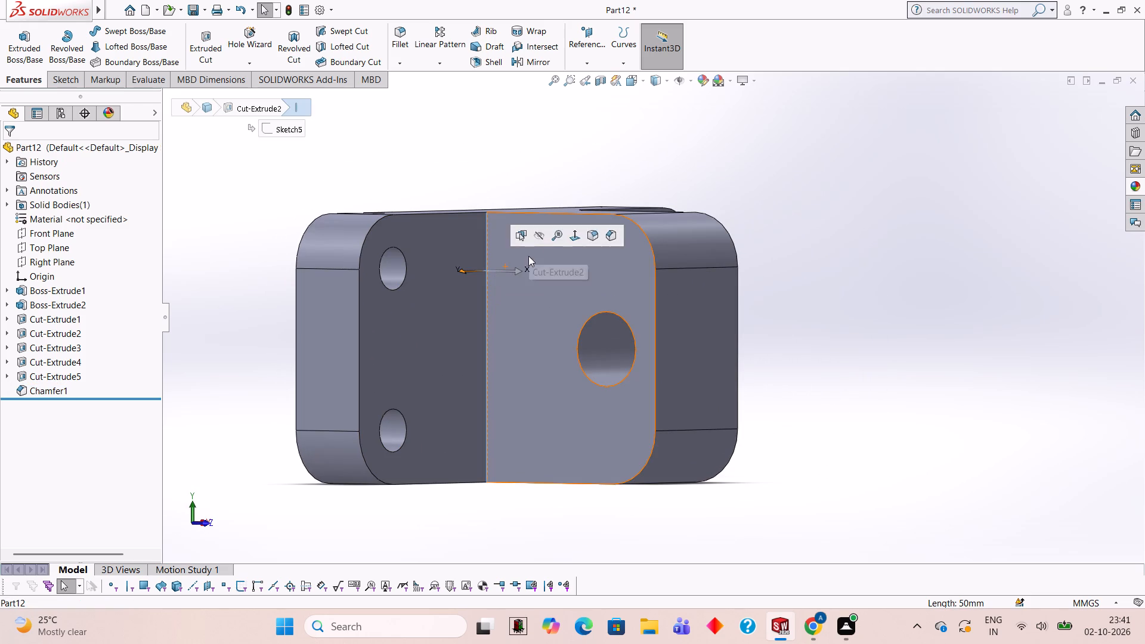
pyautogui.click(405, 65)
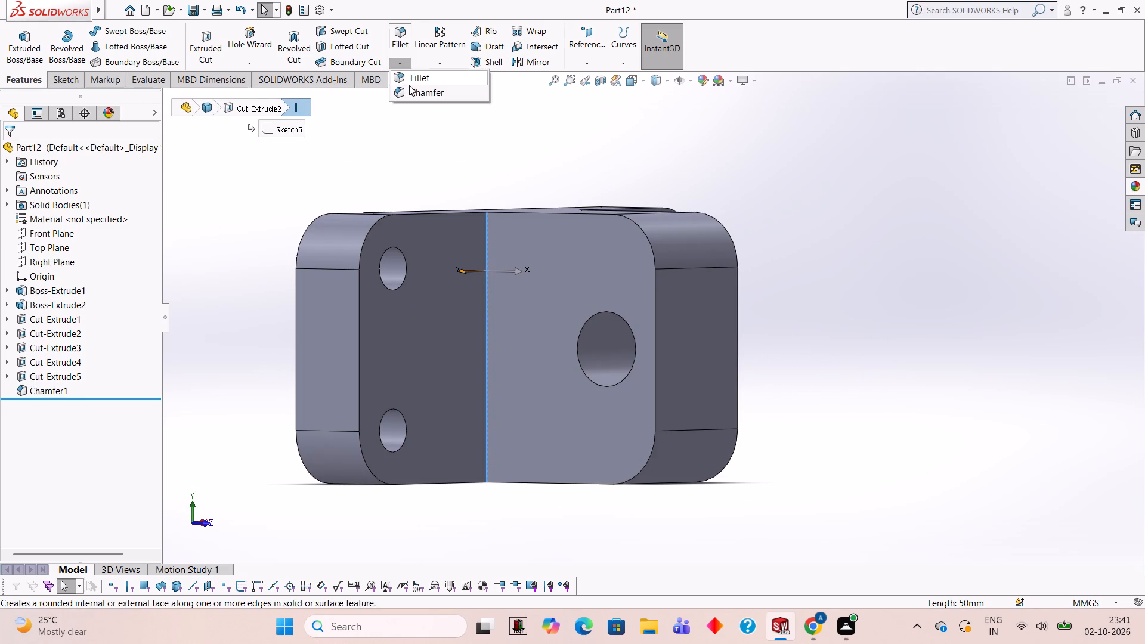
pyautogui.click(410, 86)
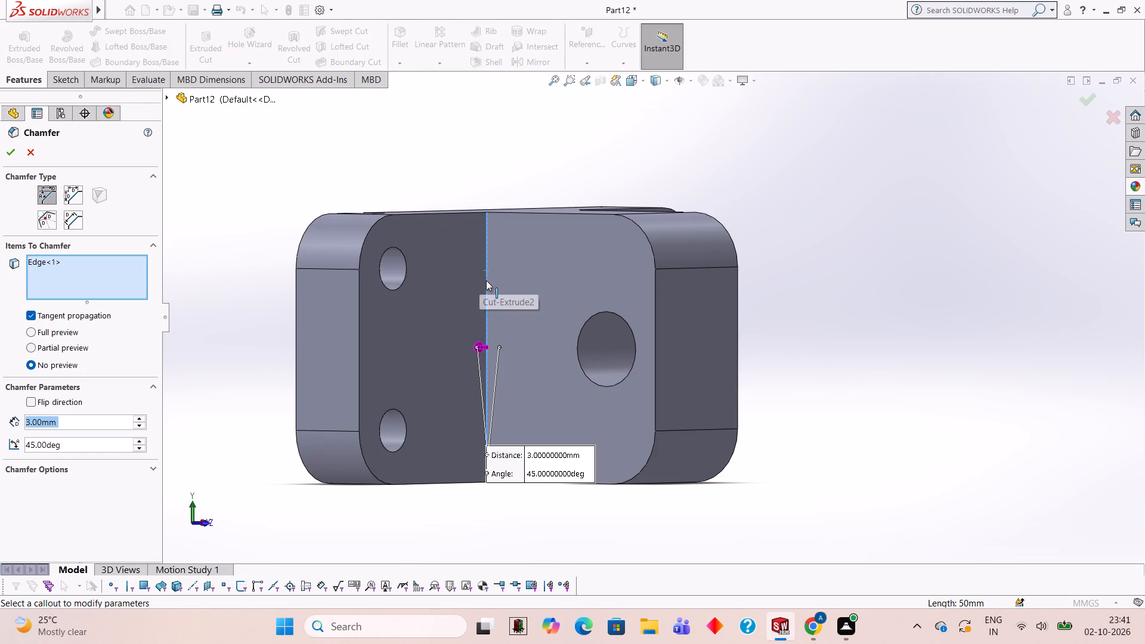
pyautogui.press('Return')
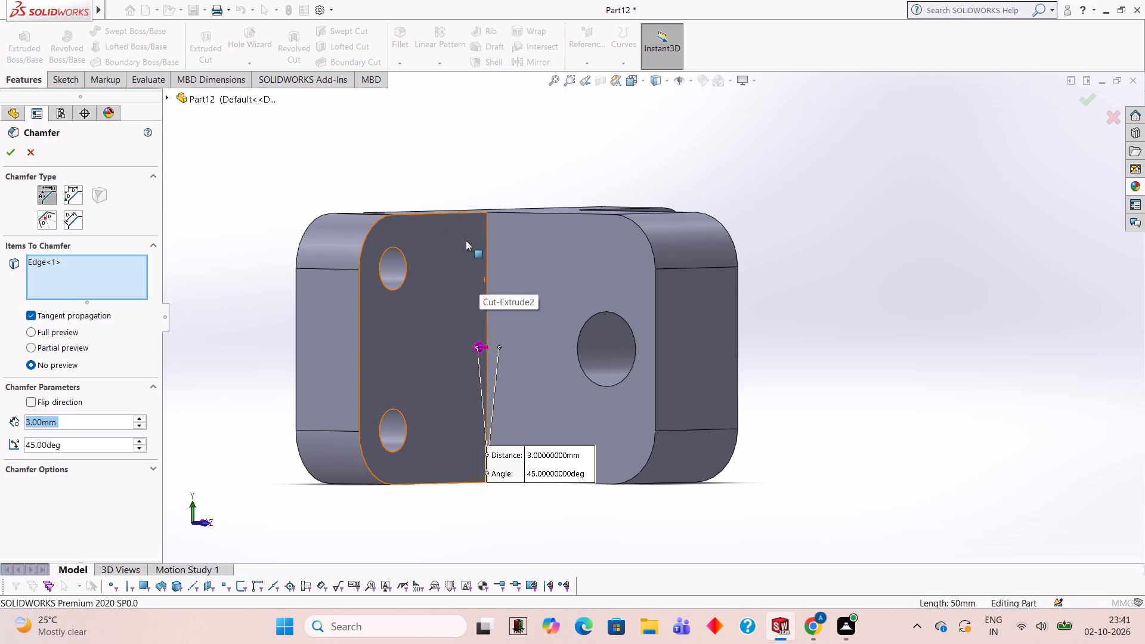
# Examine the part from several sides, checking both inner chamfers, the corner holes, the slot and the cross hole.
pyautogui.moveTo(299, 198); pyautogui.dragTo(290, 197, button='middle')
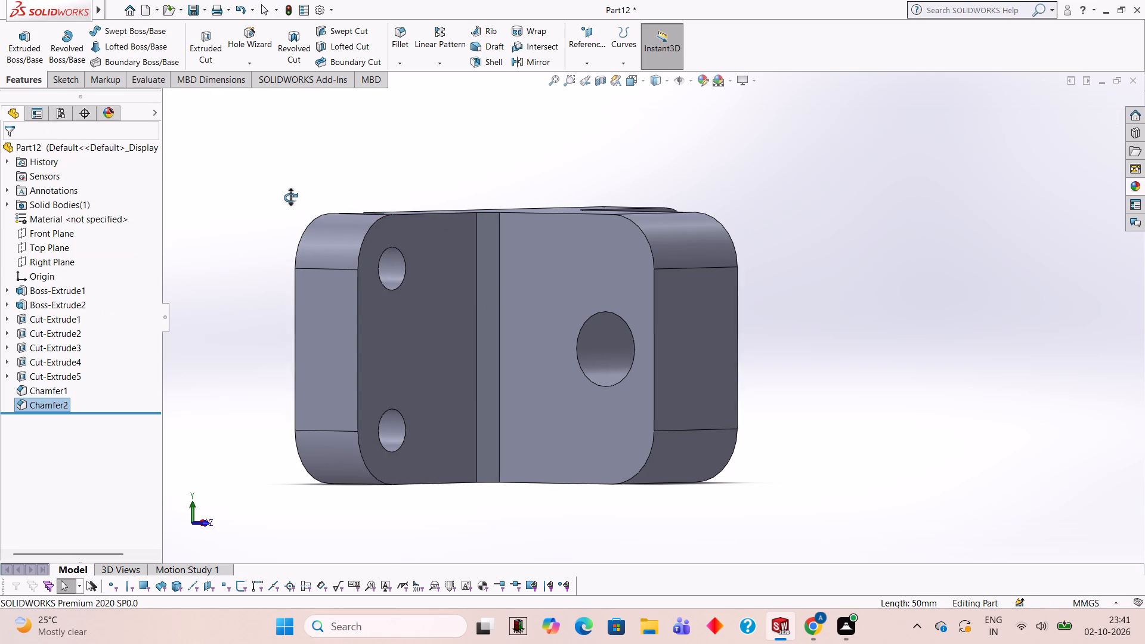
pyautogui.moveTo(290, 197); pyautogui.dragTo(247, 191, button='middle')
pyautogui.scroll(2, 454, 360)
pyautogui.moveTo(454, 360); pyautogui.dragTo(432, 252, button='middle')
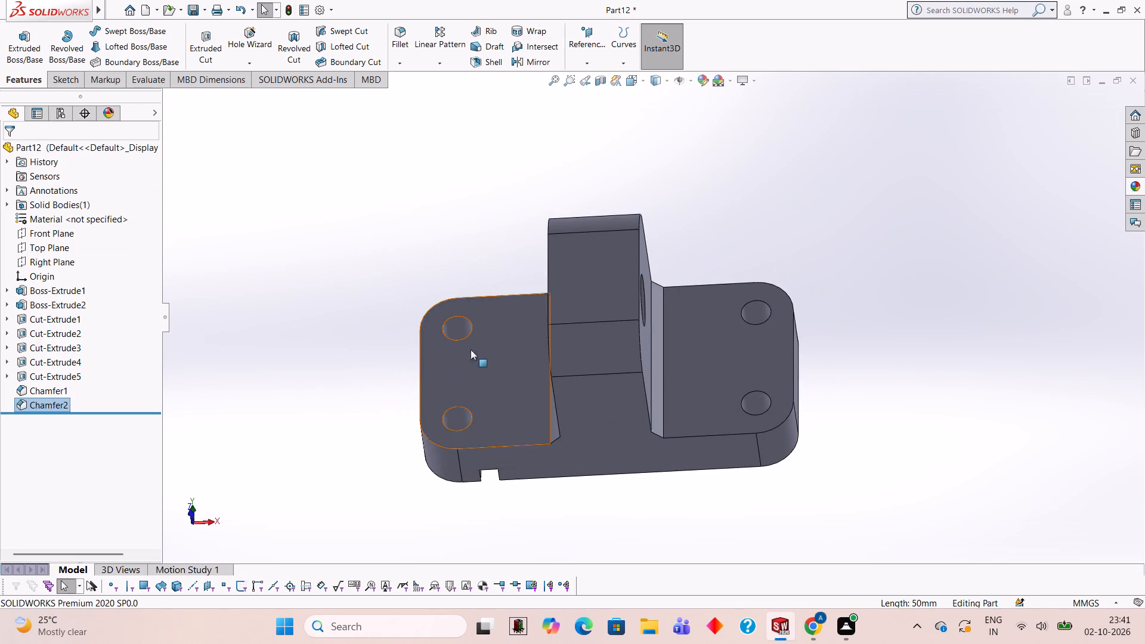
pyautogui.moveTo(491, 376); pyautogui.dragTo(513, 341, button='middle')
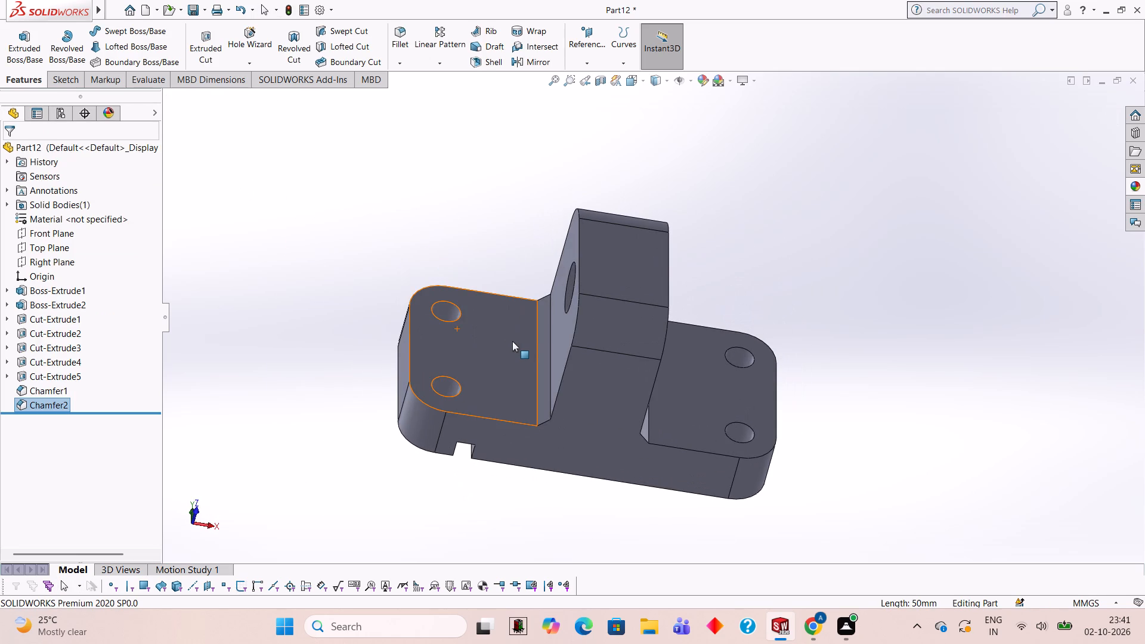
pyautogui.scroll(1, 714, 273)
pyautogui.moveTo(714, 273); pyautogui.dragTo(677, 366, button='middle')
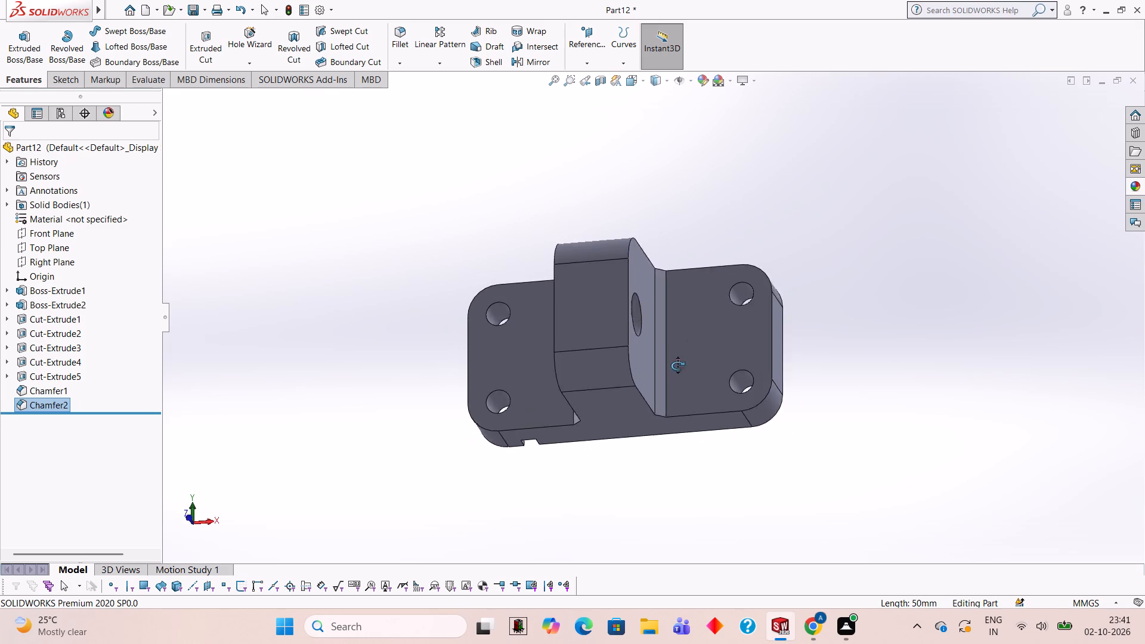
pyautogui.moveTo(677, 366); pyautogui.dragTo(552, 290, button='middle')
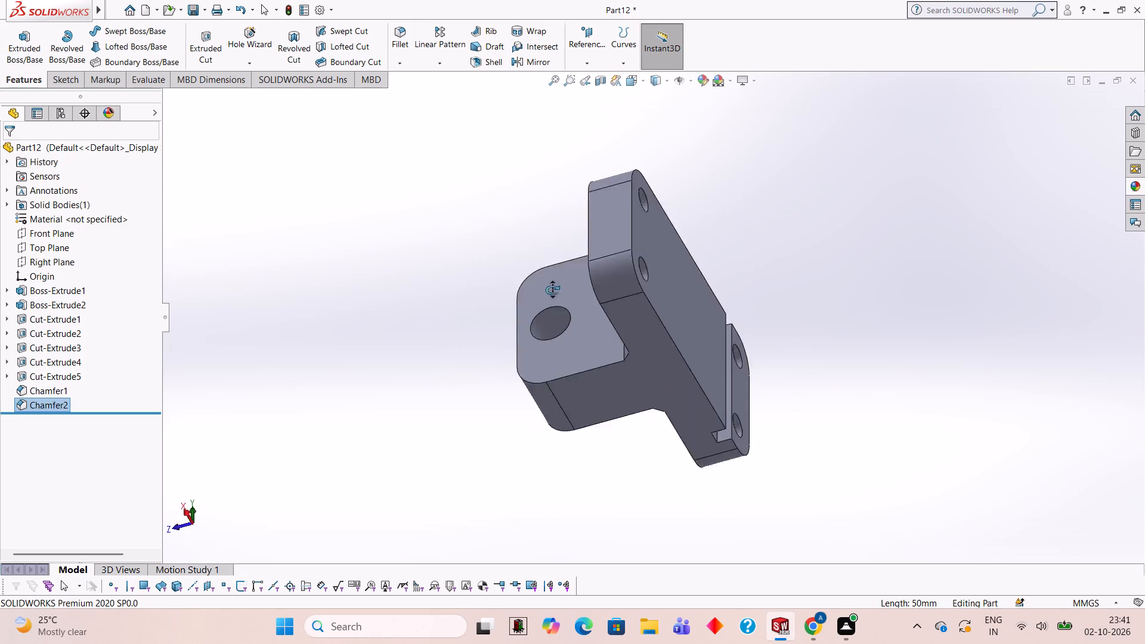
pyautogui.moveTo(552, 290); pyautogui.dragTo(704, 266, button='middle')
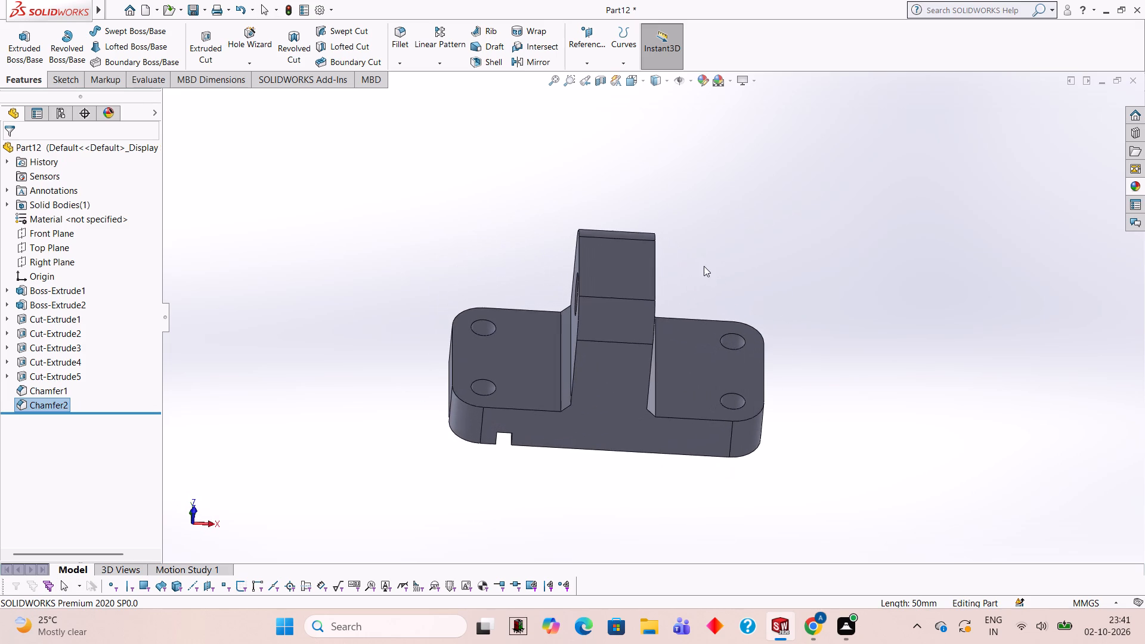
pyautogui.moveTo(705, 366); pyautogui.dragTo(674, 408, button='middle')
pyautogui.scroll(-1, 695, 441)
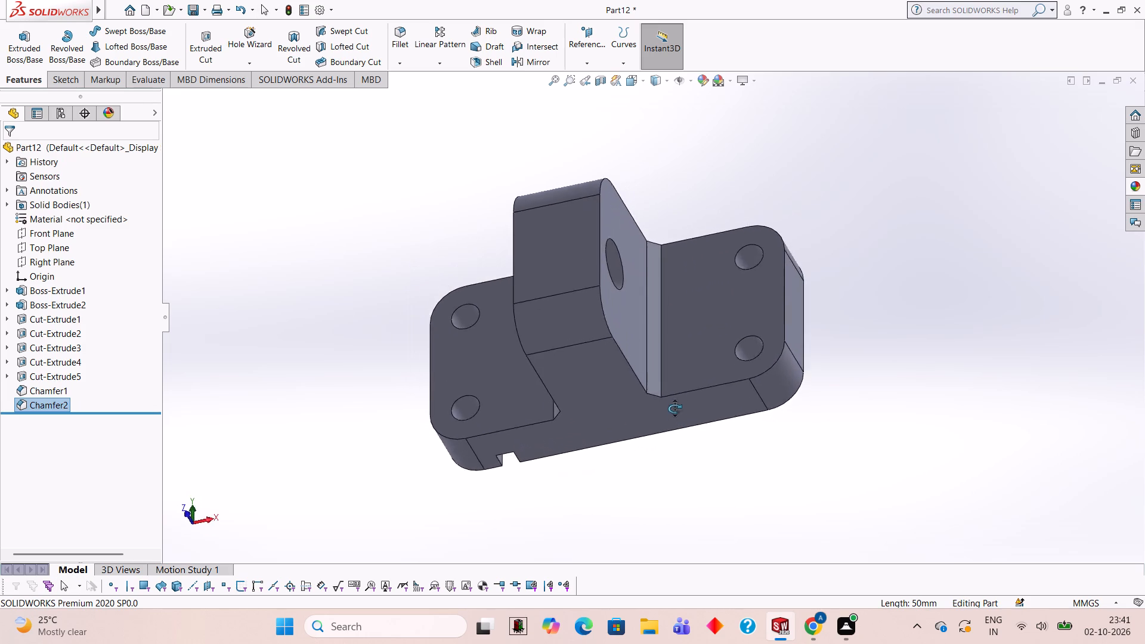
pyautogui.moveTo(674, 408); pyautogui.dragTo(618, 422, button='middle')
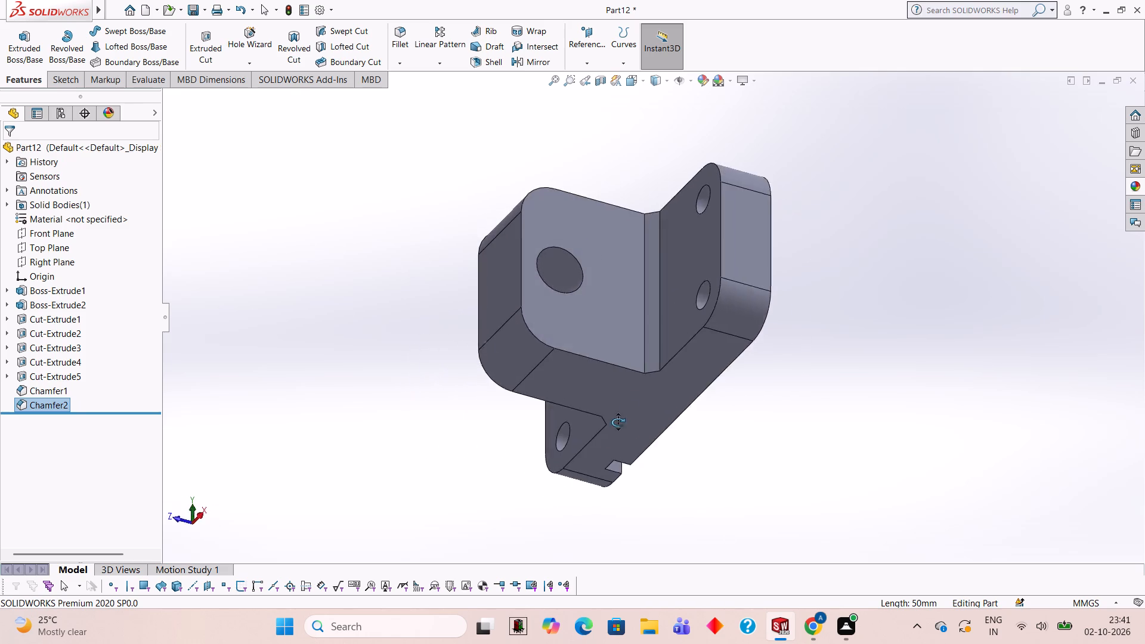
pyautogui.moveTo(618, 422); pyautogui.dragTo(593, 456, button='middle')
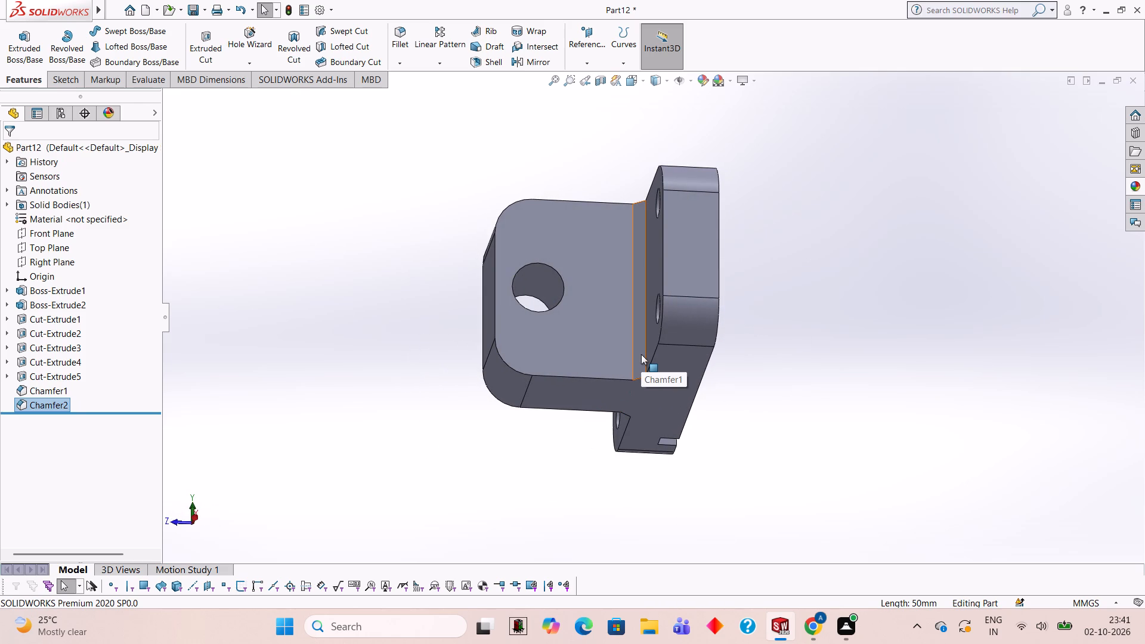
# Examine the finished part from the cross-hole side, the base underside and the slot side.
pyautogui.moveTo(812, 300); pyautogui.dragTo(818, 374, button='middle')
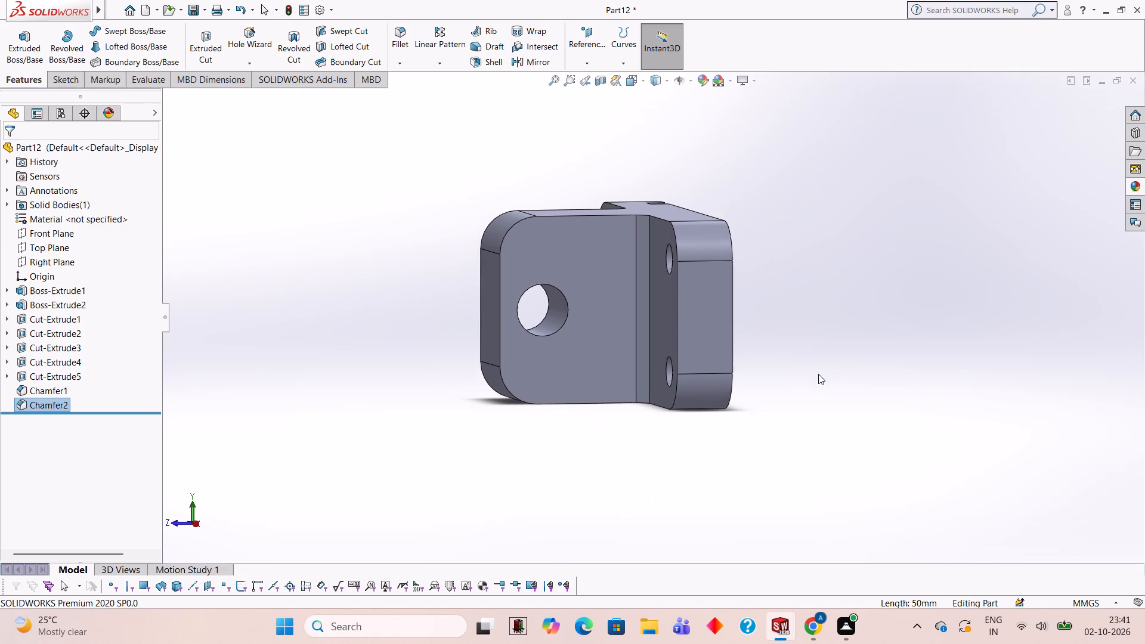
pyautogui.moveTo(785, 337); pyautogui.dragTo(893, 336, button='middle')
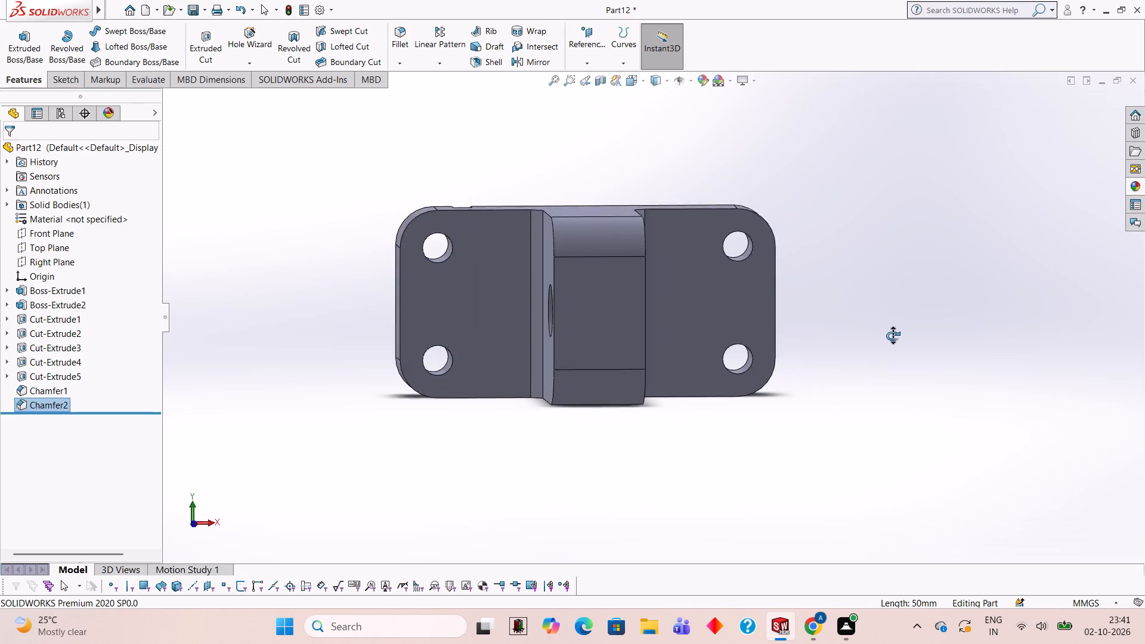
pyautogui.moveTo(893, 336); pyautogui.dragTo(867, 252, button='middle')
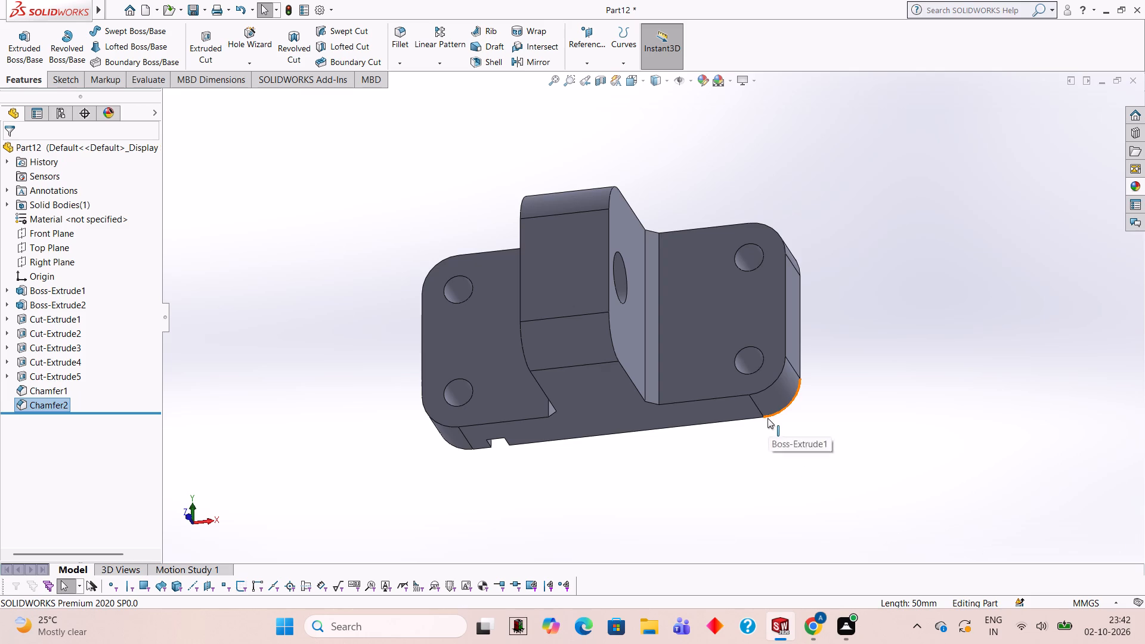
pyautogui.moveTo(900, 238); pyautogui.dragTo(799, 445, button='middle')
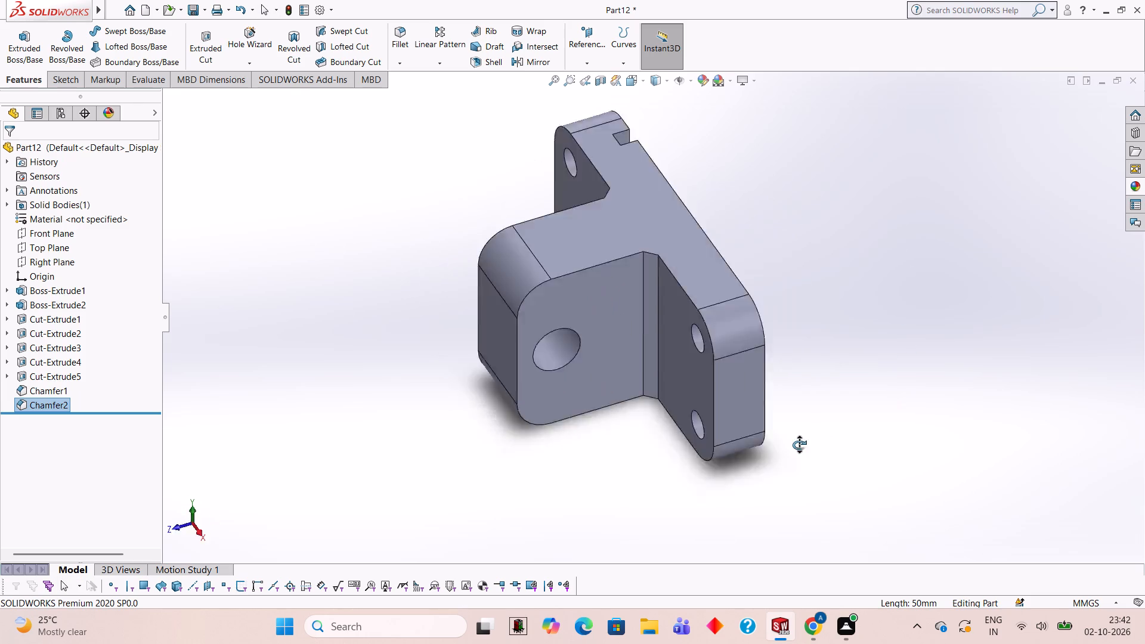
pyautogui.moveTo(799, 445); pyautogui.dragTo(609, 469, button='middle')
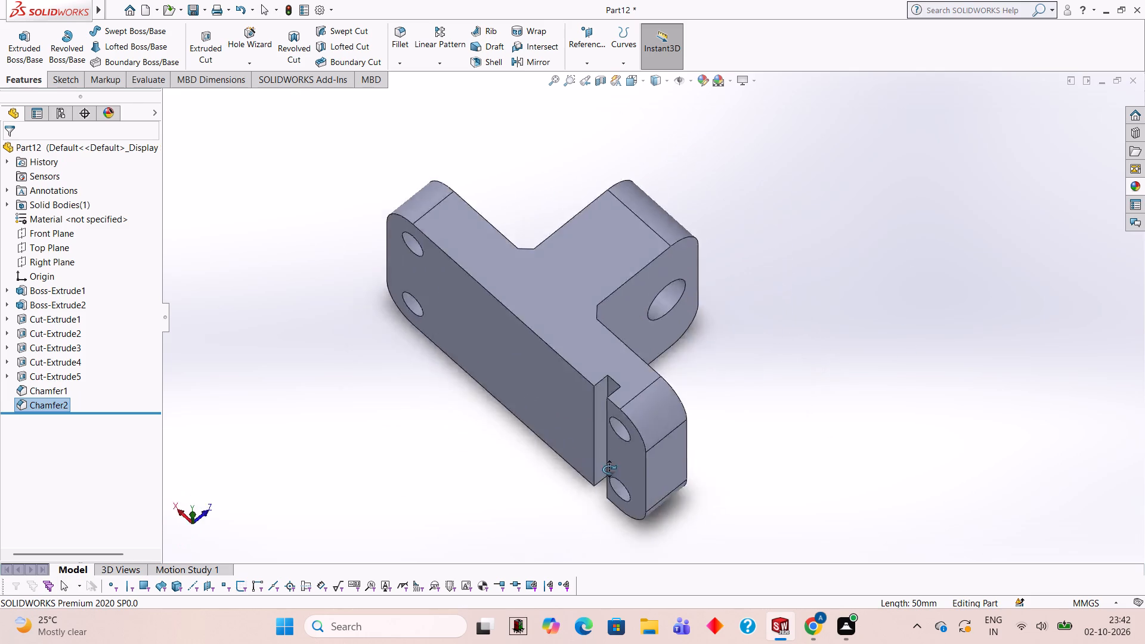
pyautogui.moveTo(609, 469); pyautogui.dragTo(902, 291, button='middle')
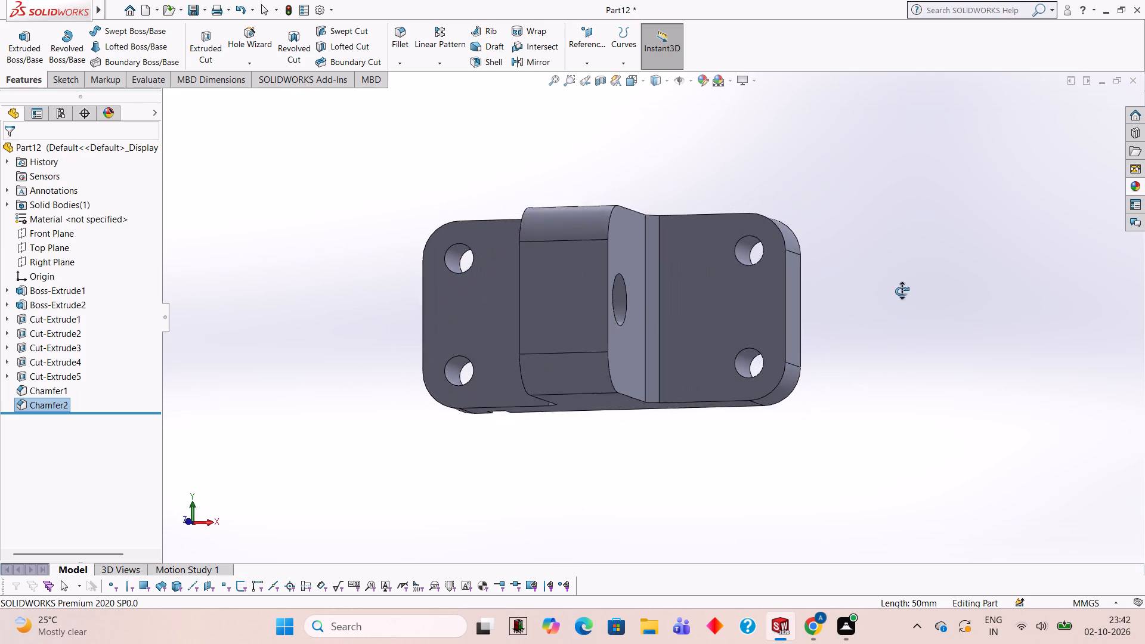
pyautogui.moveTo(902, 291); pyautogui.dragTo(908, 280, button='middle')
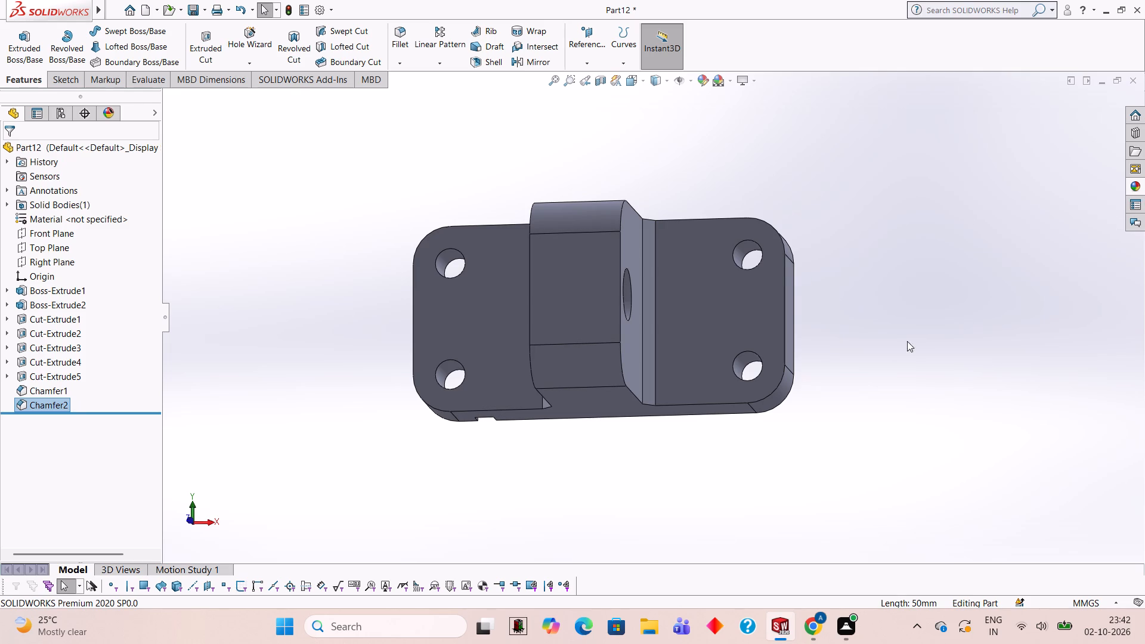
# Apply the Yellow LED appearance to the entire solid body.
pyautogui.click(1134, 190)
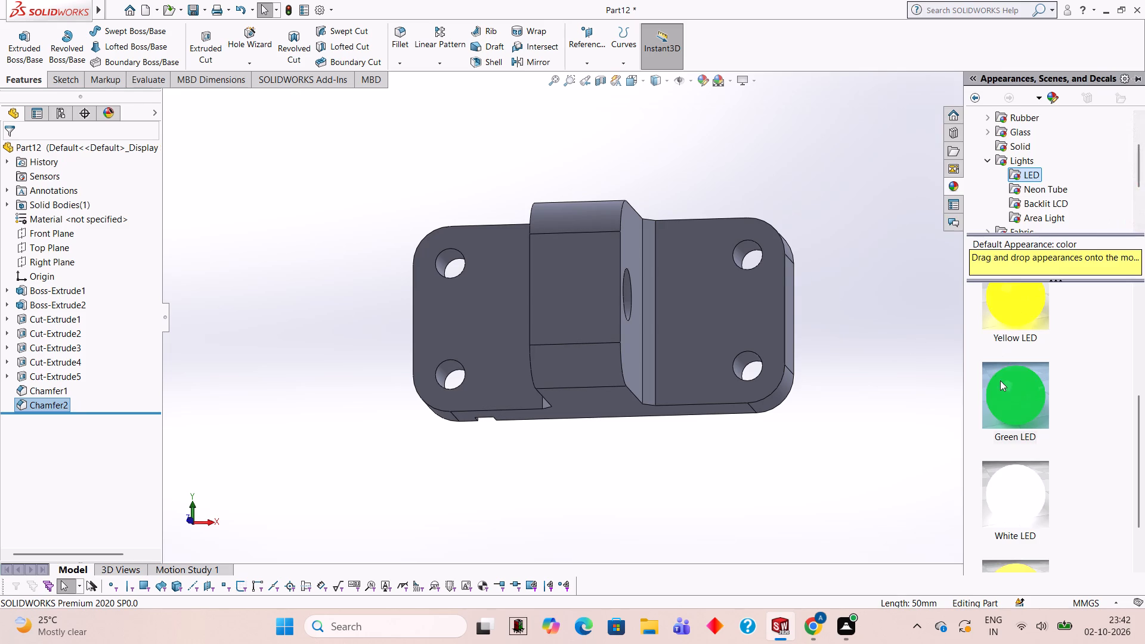
pyautogui.moveTo(1000, 308); pyautogui.dragTo(663, 324)
pyautogui.click(695, 332)
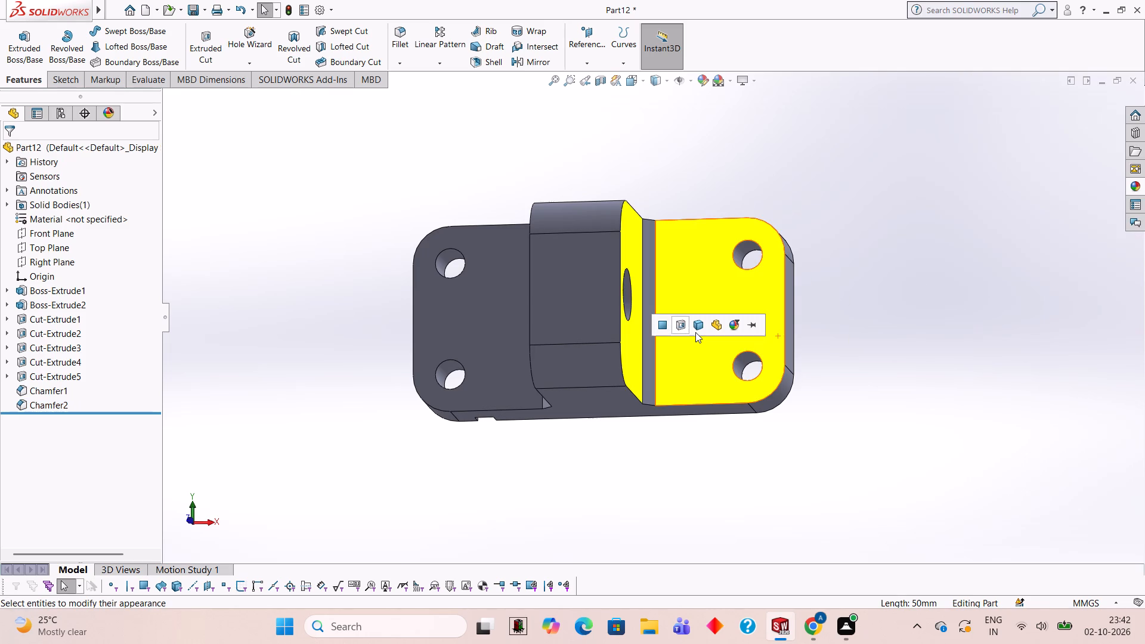
# Apply the Green LED appearance to the cross hole feature through the upright.
pyautogui.scroll(-1, 909, 293)
pyautogui.moveTo(909, 293); pyautogui.dragTo(845, 304, button='middle')
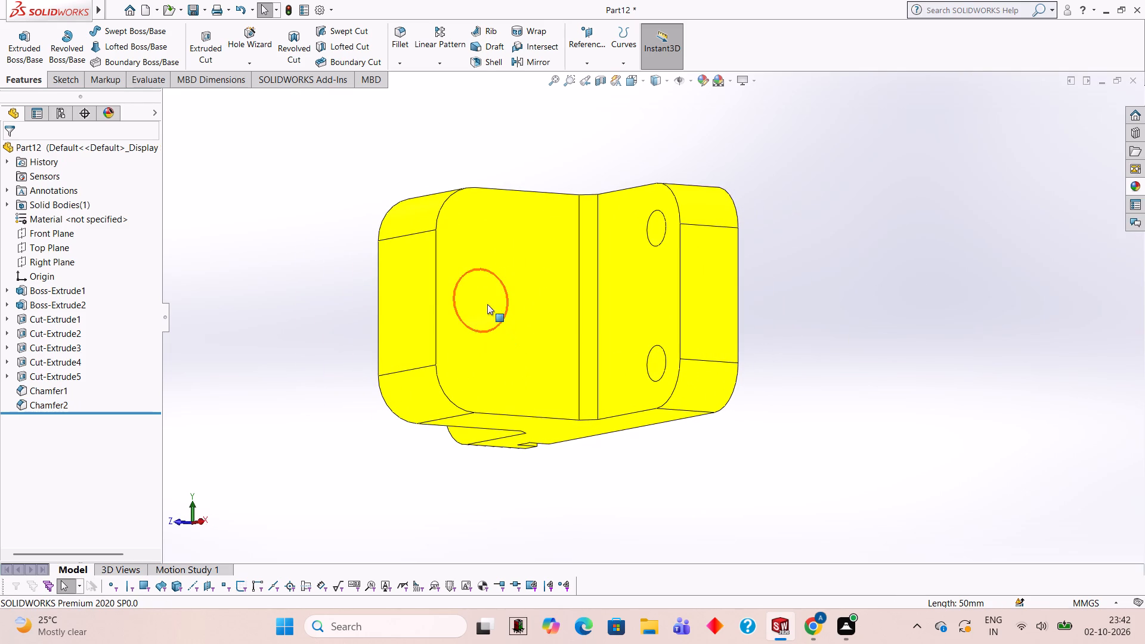
pyautogui.click(1131, 187)
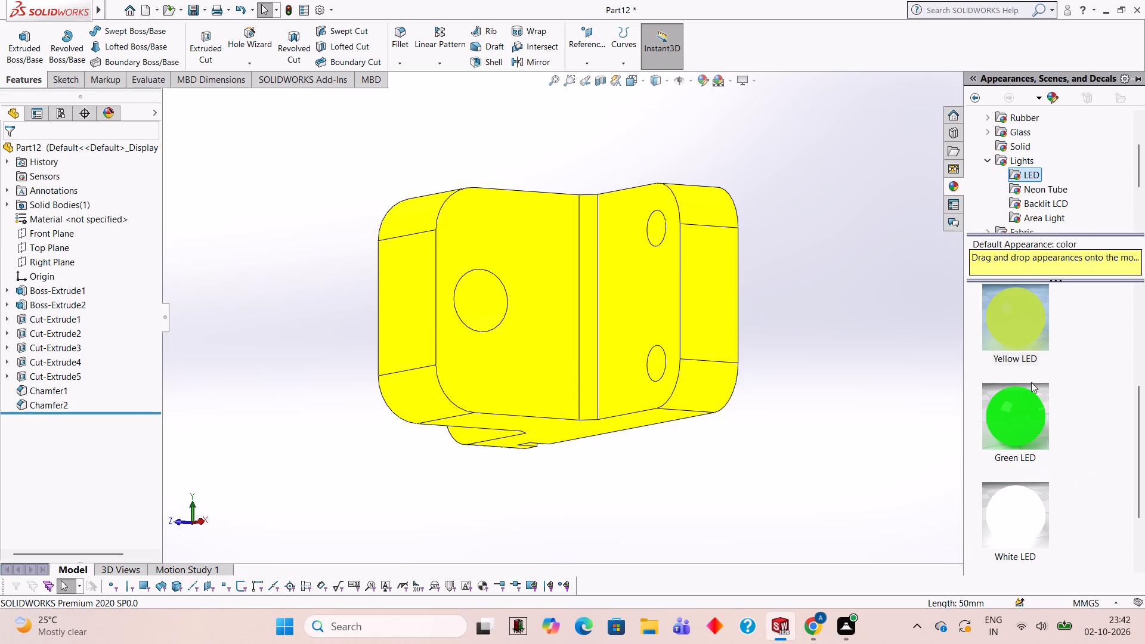
pyautogui.moveTo(1019, 405); pyautogui.dragTo(633, 394)
pyautogui.moveTo(614, 385); pyautogui.dragTo(484, 315)
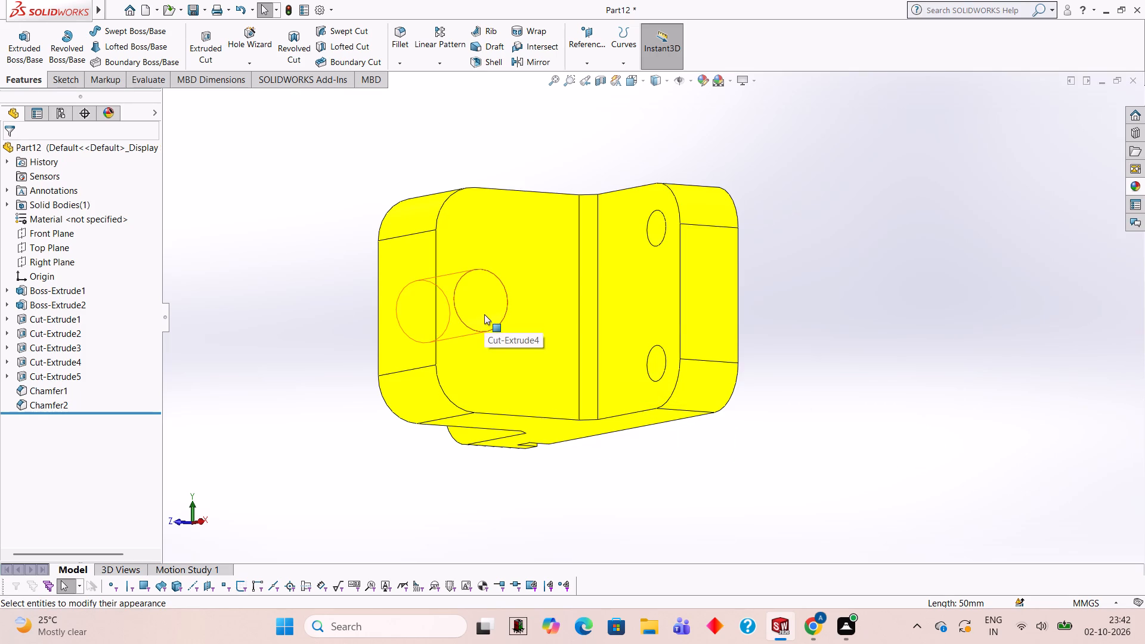
pyautogui.click(1141, 186)
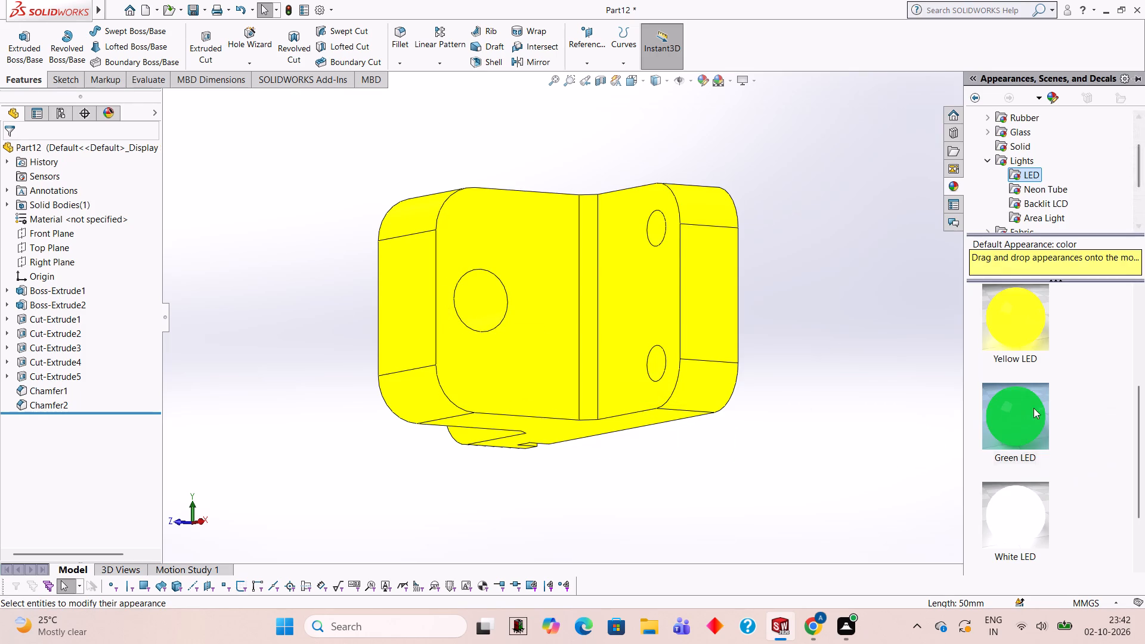
pyautogui.moveTo(1026, 408); pyautogui.dragTo(500, 292)
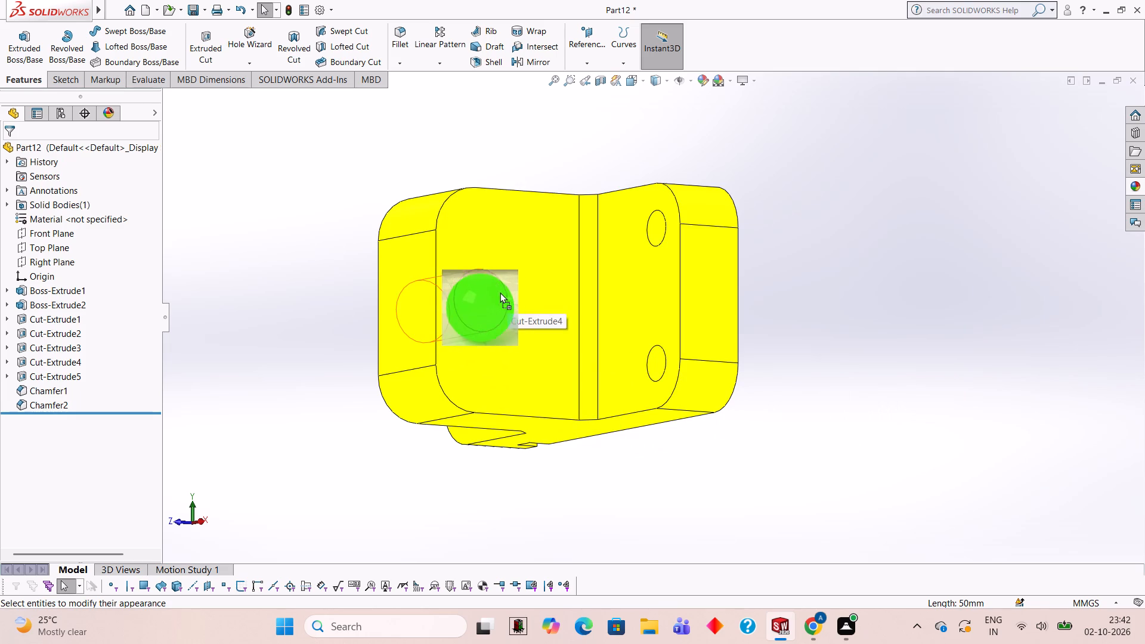
pyautogui.moveTo(500, 292); pyautogui.dragTo(498, 292)
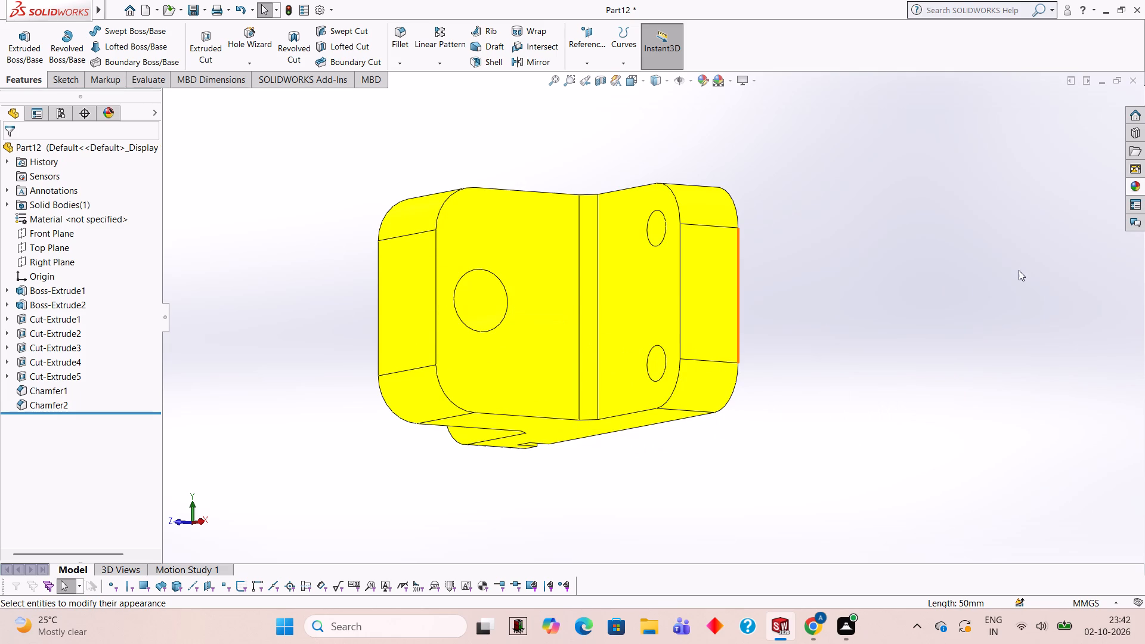
pyautogui.click(1131, 190)
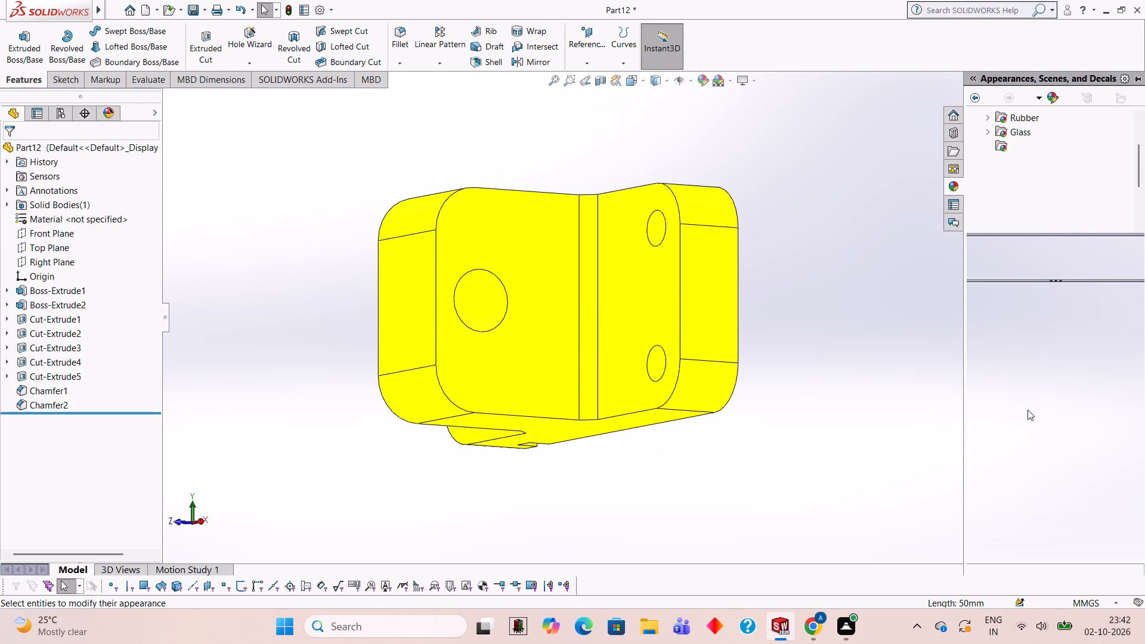
pyautogui.moveTo(1028, 410); pyautogui.dragTo(500, 293)
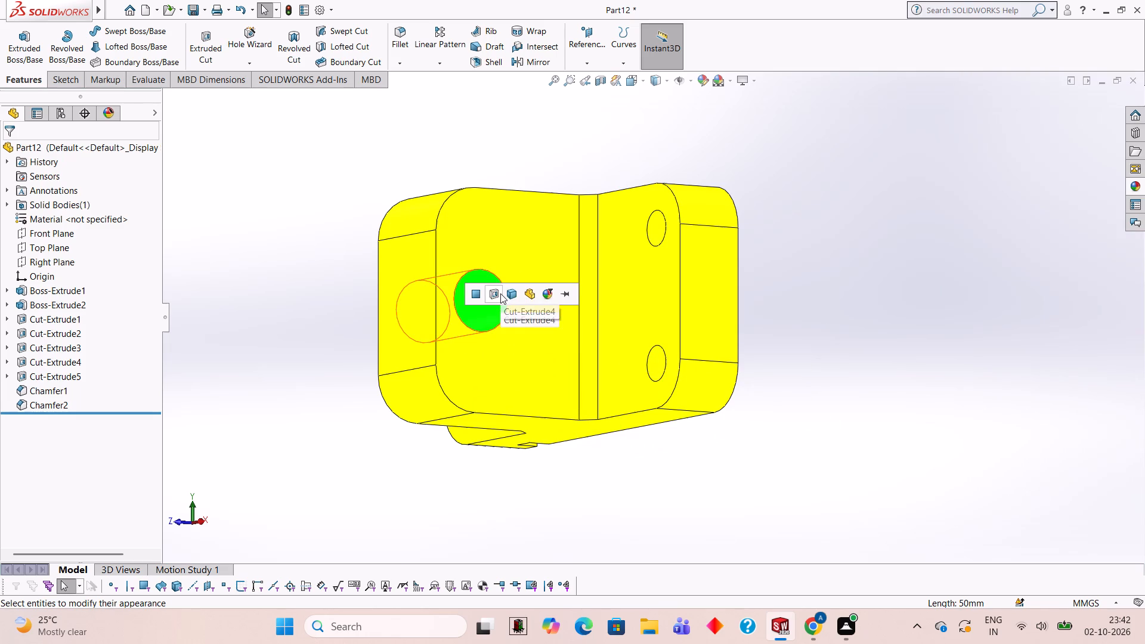
pyautogui.click(500, 293)
# Apply the Green LED appearance to the cut feature that forms the four corner holes in the base.
pyautogui.moveTo(695, 244); pyautogui.dragTo(753, 272, button='middle')
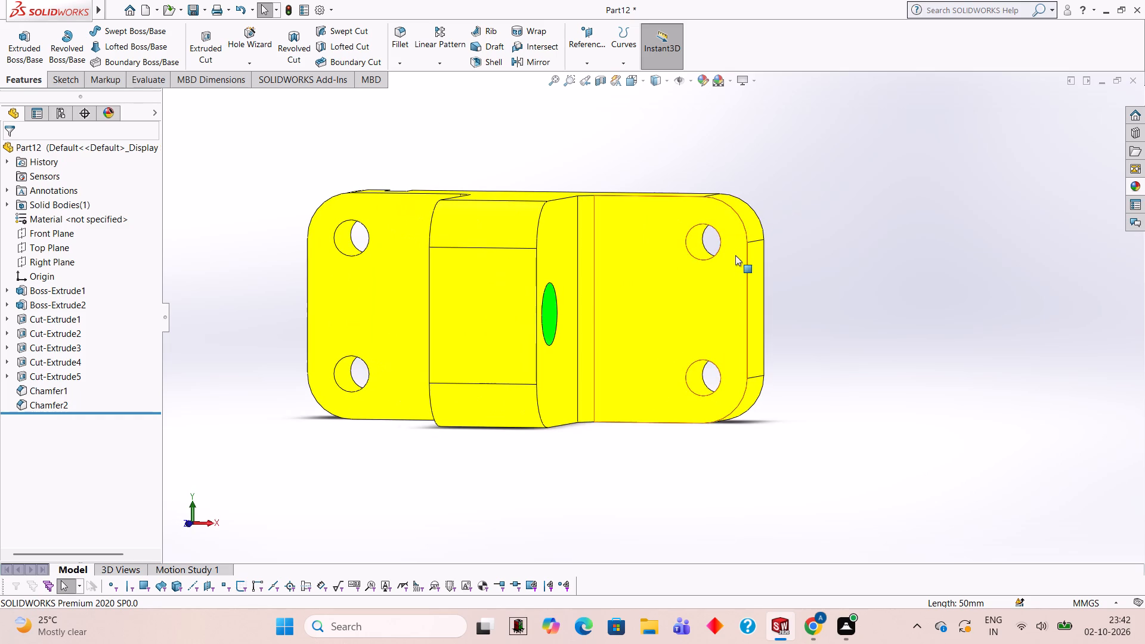
pyautogui.click(1135, 185)
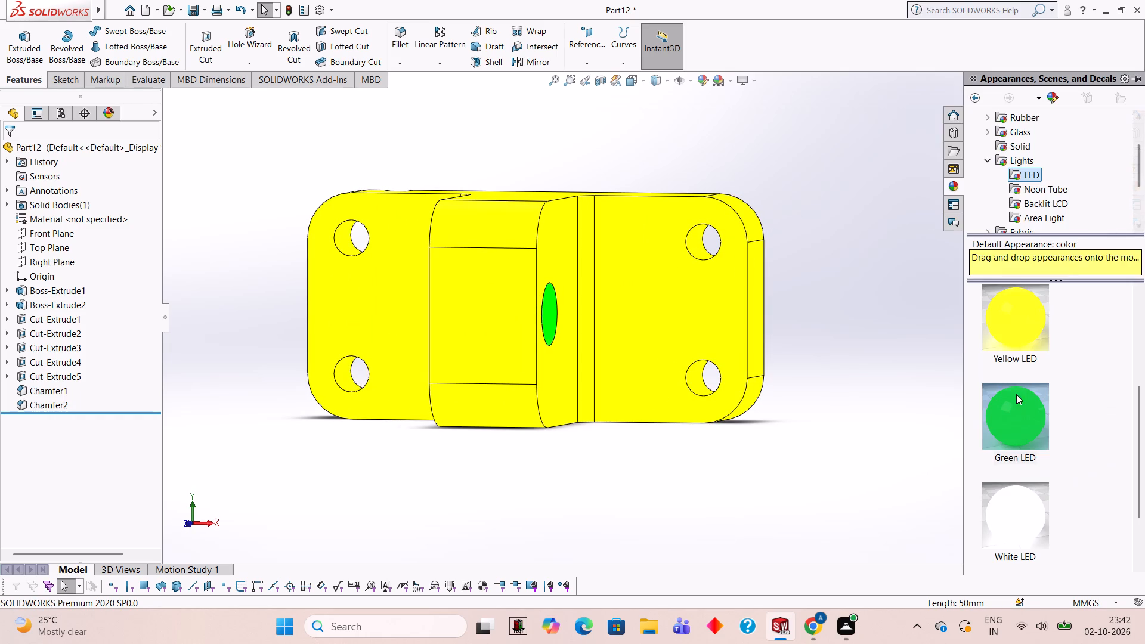
pyautogui.moveTo(1009, 407); pyautogui.dragTo(694, 230)
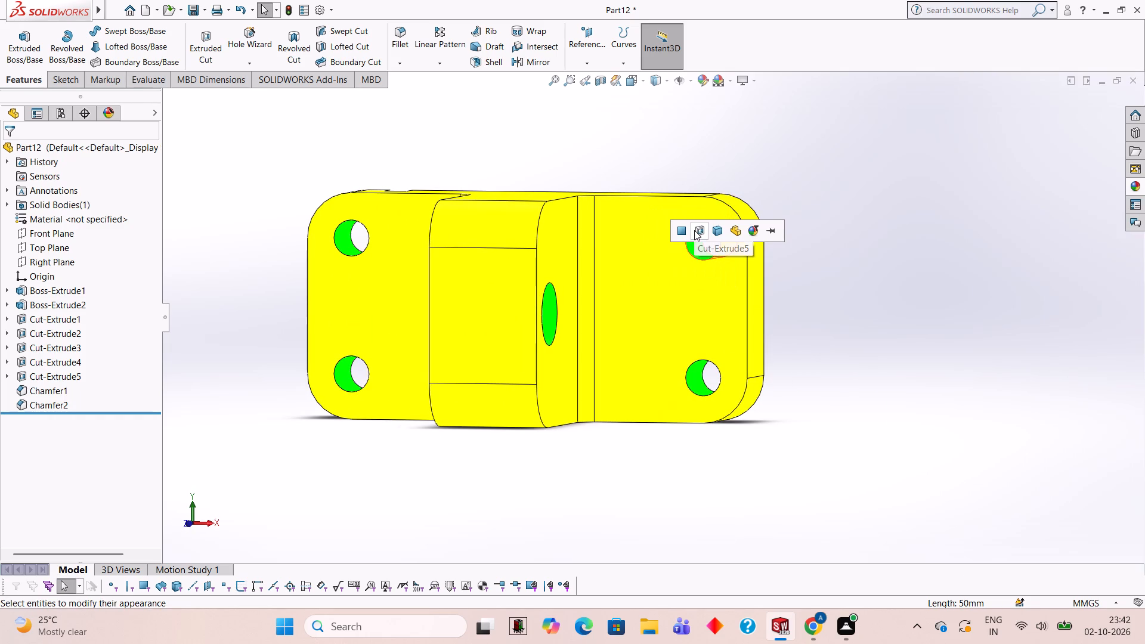
pyautogui.click(694, 230)
# Apply the Red LED appearance to only the upright's flat side face around the cross hole, on the side away from the slot.
pyautogui.moveTo(788, 263); pyautogui.dragTo(729, 248, button='middle')
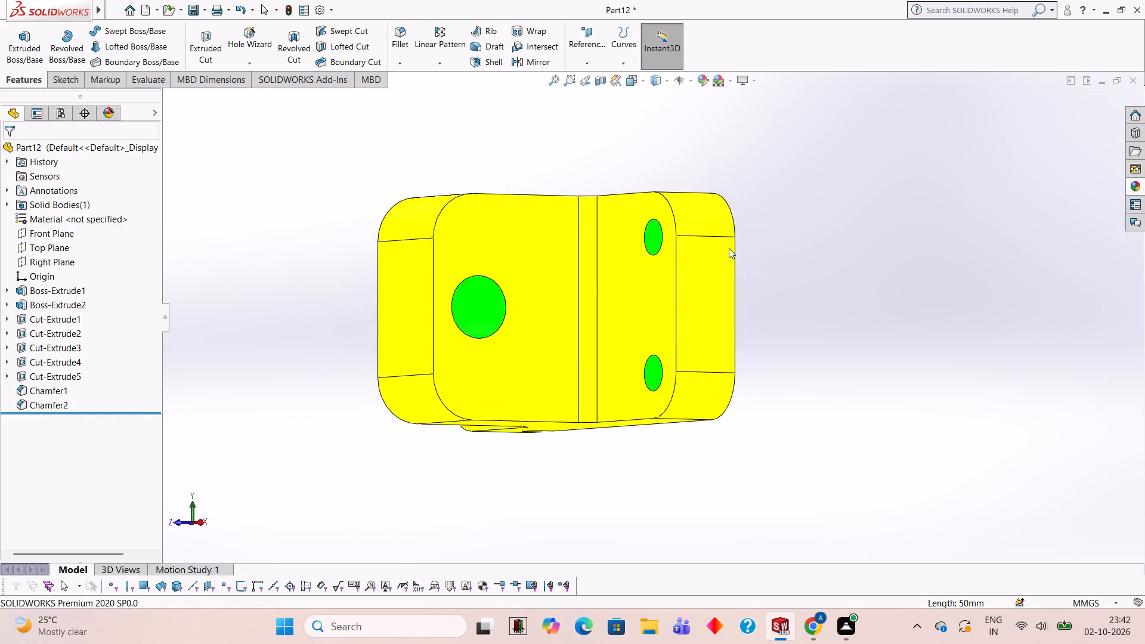
pyautogui.scroll(1, 723, 262)
pyautogui.scroll(-2, 722, 271)
pyautogui.click(1137, 179)
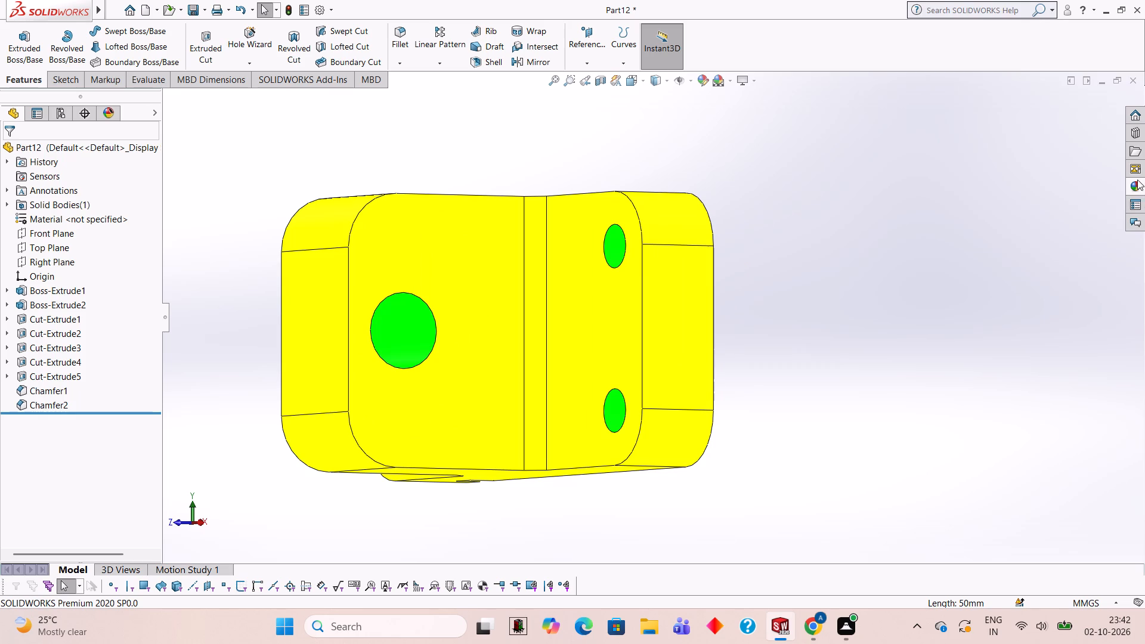
pyautogui.moveTo(709, 283); pyautogui.dragTo(677, 293, button='middle')
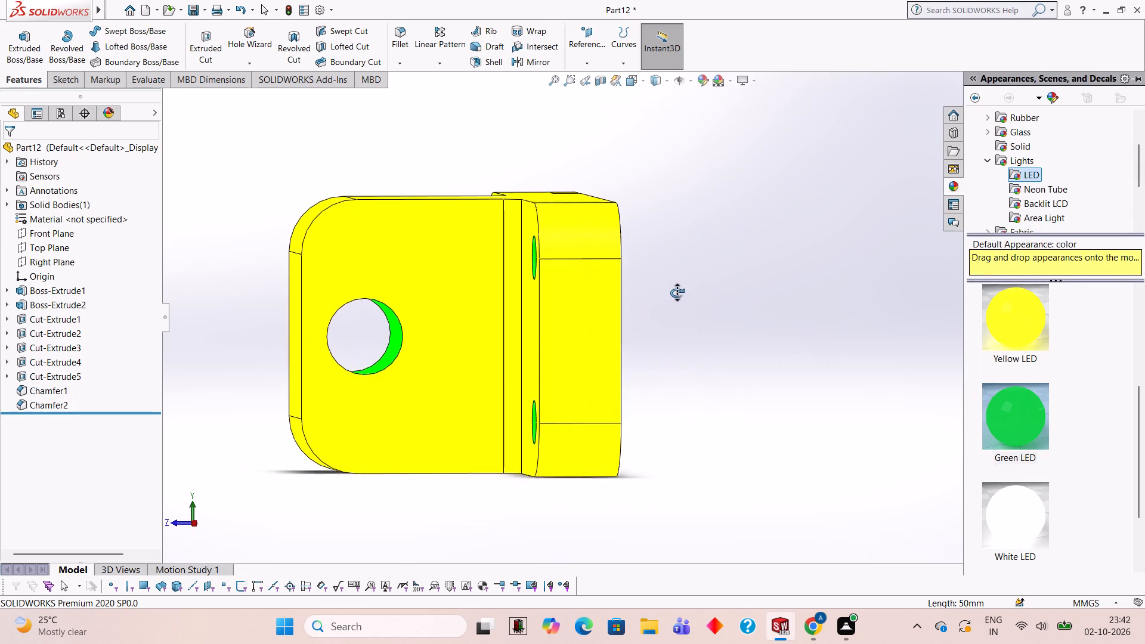
pyautogui.moveTo(677, 293); pyautogui.dragTo(676, 288, button='middle')
pyautogui.scroll(2, 1017, 352)
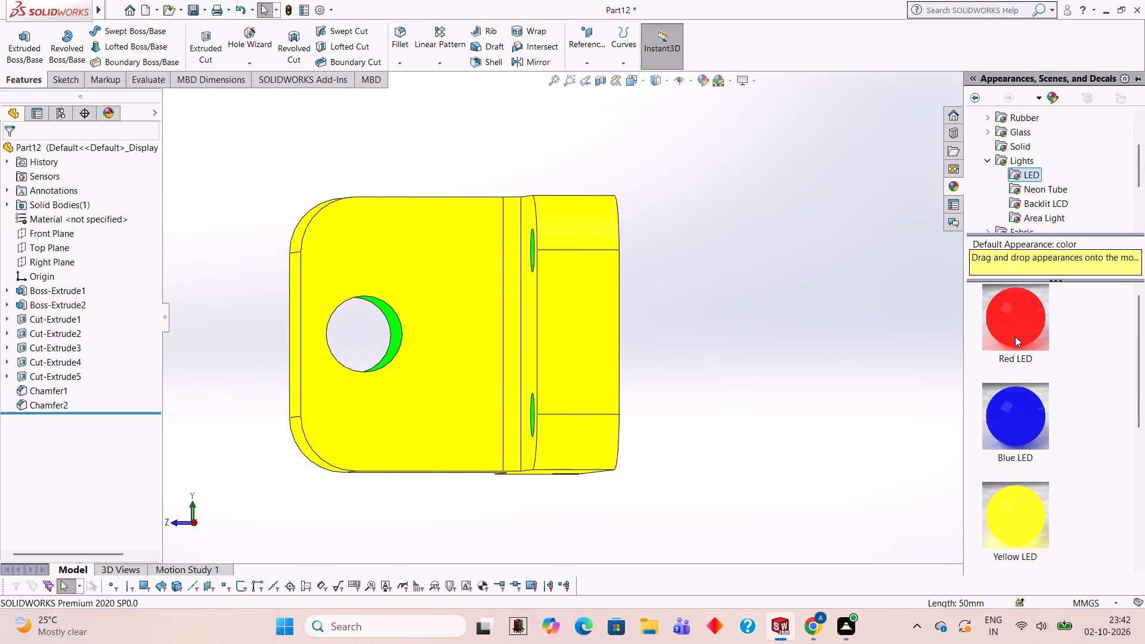
pyautogui.moveTo(1010, 320); pyautogui.dragTo(454, 327)
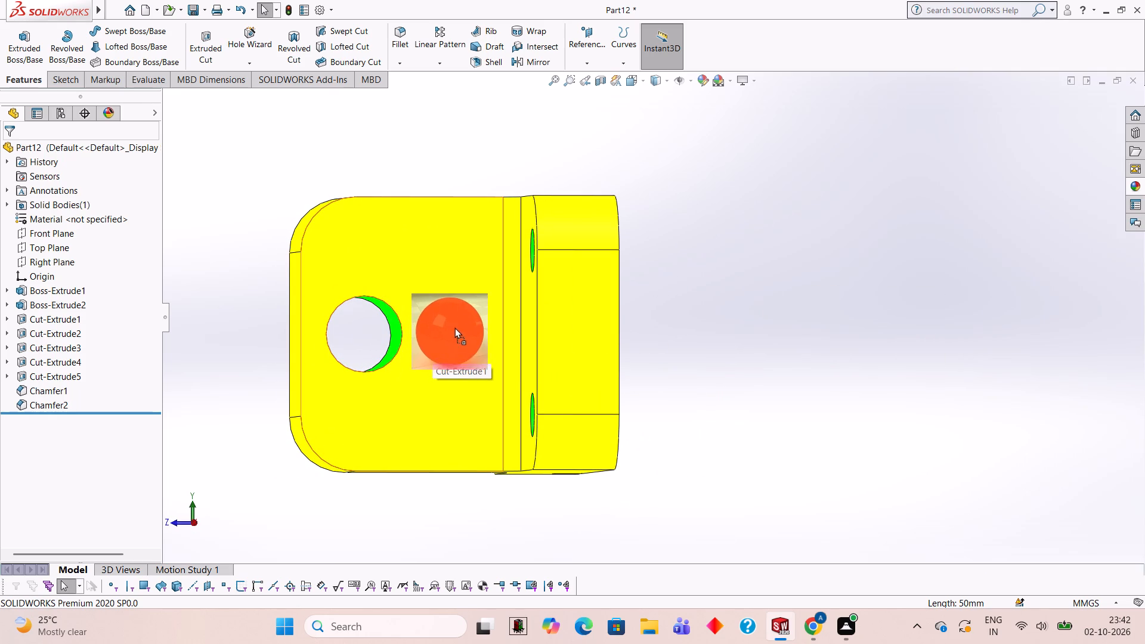
pyautogui.moveTo(454, 327); pyautogui.dragTo(434, 281)
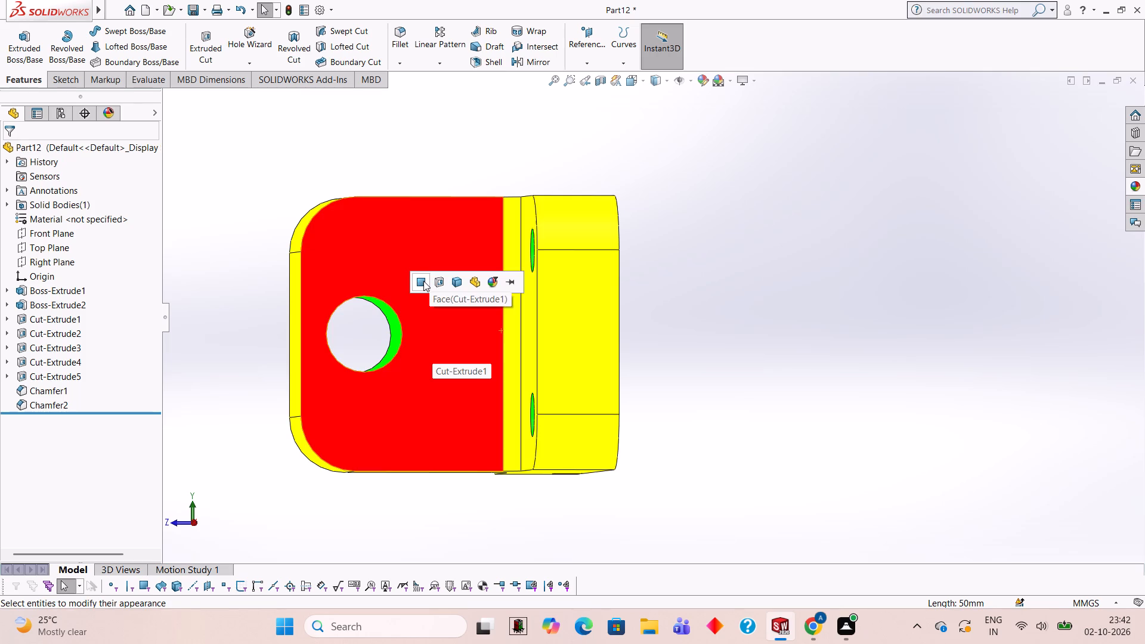
pyautogui.click(423, 281)
# Apply the Red LED appearance to the upright's opposite flat side face, on the slot side.
pyautogui.moveTo(442, 288); pyautogui.dragTo(630, 304, button='middle')
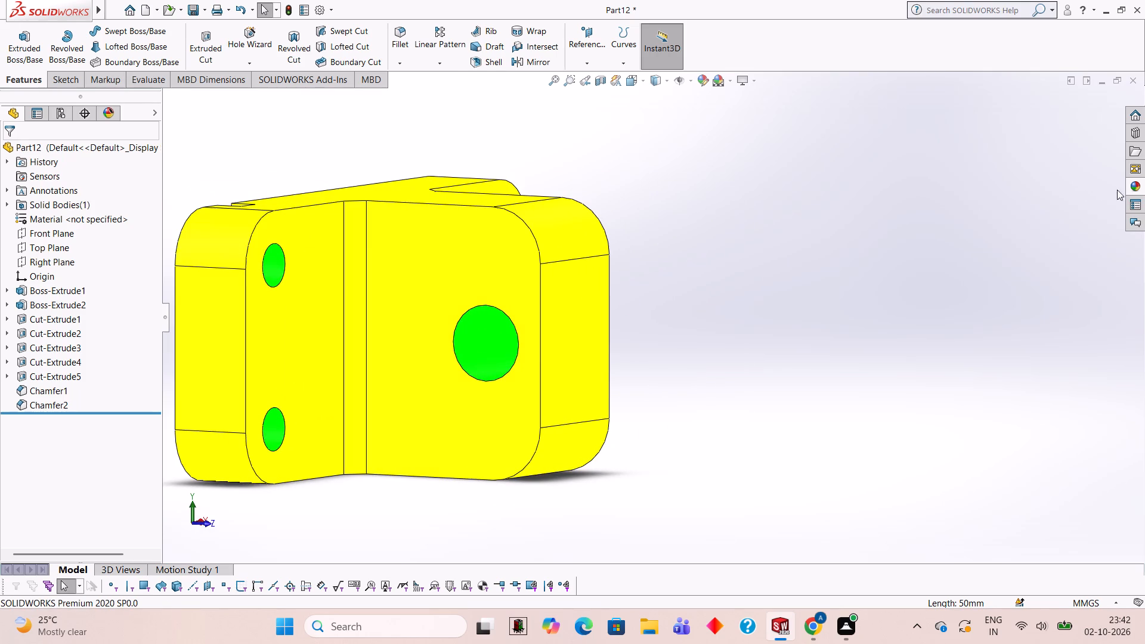
pyautogui.click(1138, 188)
pyautogui.moveTo(1030, 311); pyautogui.dragTo(484, 278)
pyautogui.click(484, 278)
# Examine the coloured part from several sides, checking the red upright faces, the green holes and the yellow body.
pyautogui.scroll(1, 655, 283)
pyautogui.moveTo(655, 283); pyautogui.dragTo(602, 205, button='middle')
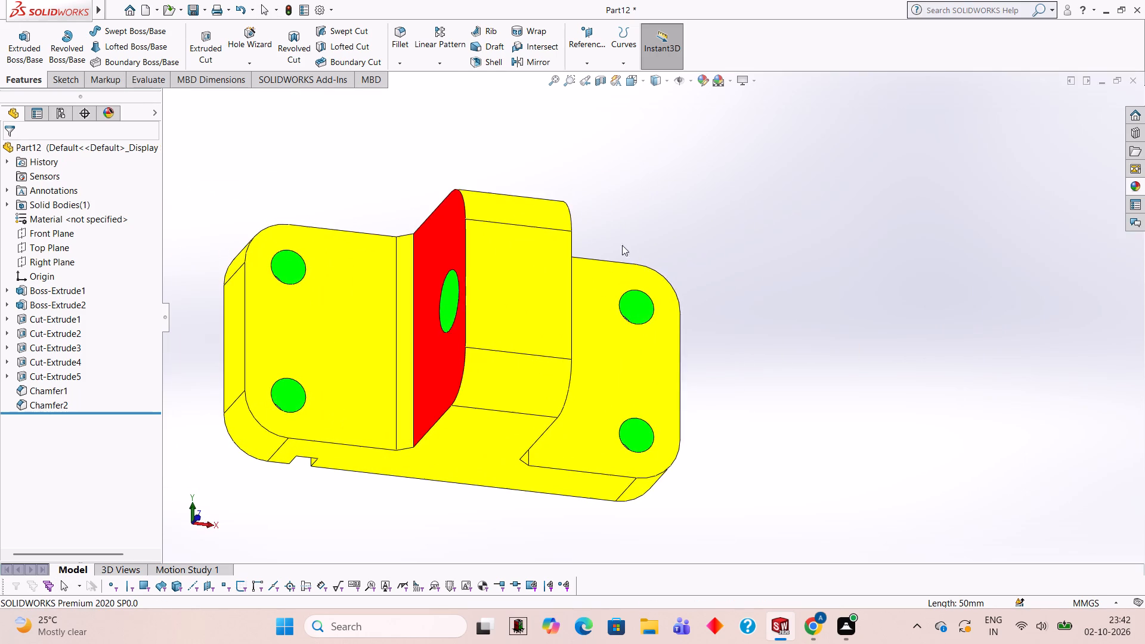
pyautogui.moveTo(677, 310); pyautogui.dragTo(694, 293, button='middle')
pyautogui.scroll(1, 665, 298)
pyautogui.scroll(1, 753, 294)
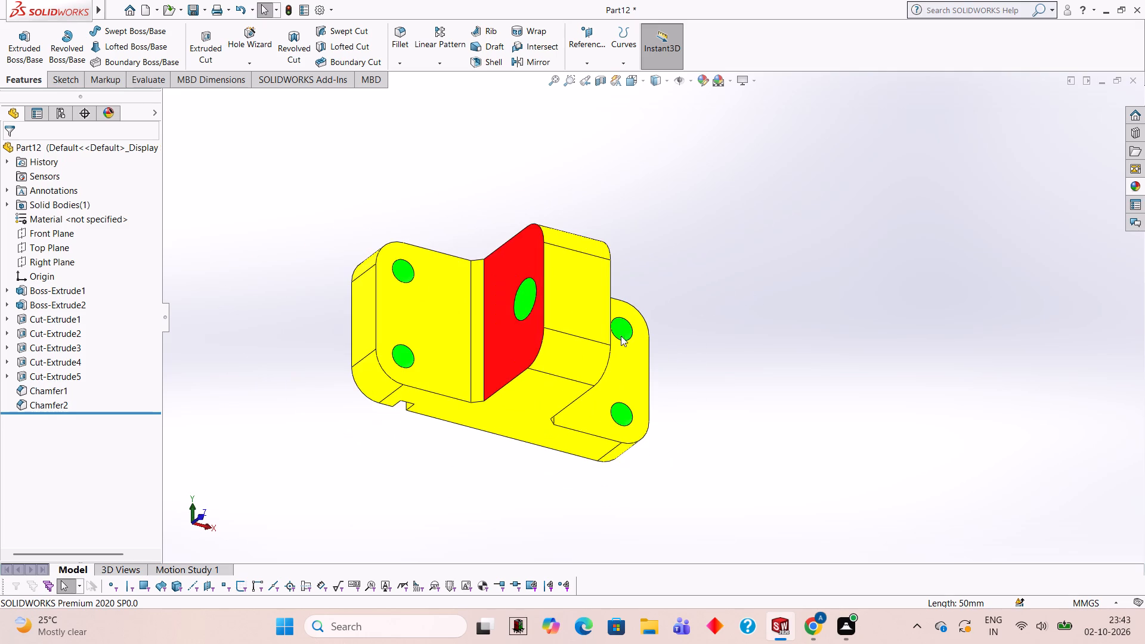
pyautogui.scroll(-2, 509, 354)
pyautogui.scroll(2, 626, 321)
pyautogui.moveTo(685, 321); pyautogui.dragTo(647, 301, button='middle')
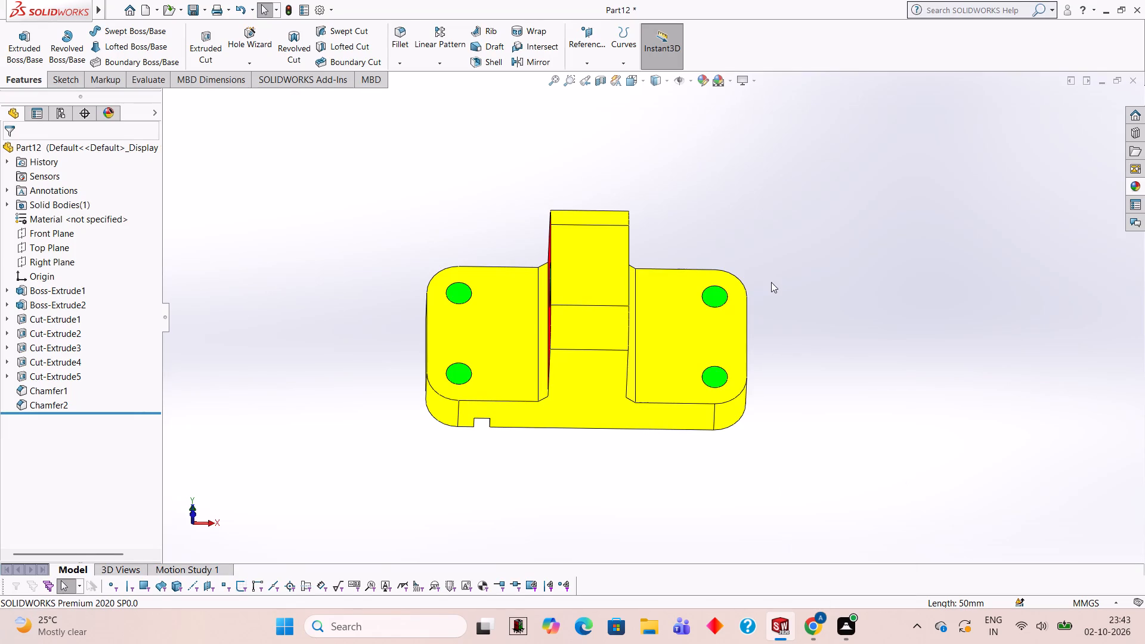
pyautogui.moveTo(768, 245); pyautogui.dragTo(621, 351, button='middle')
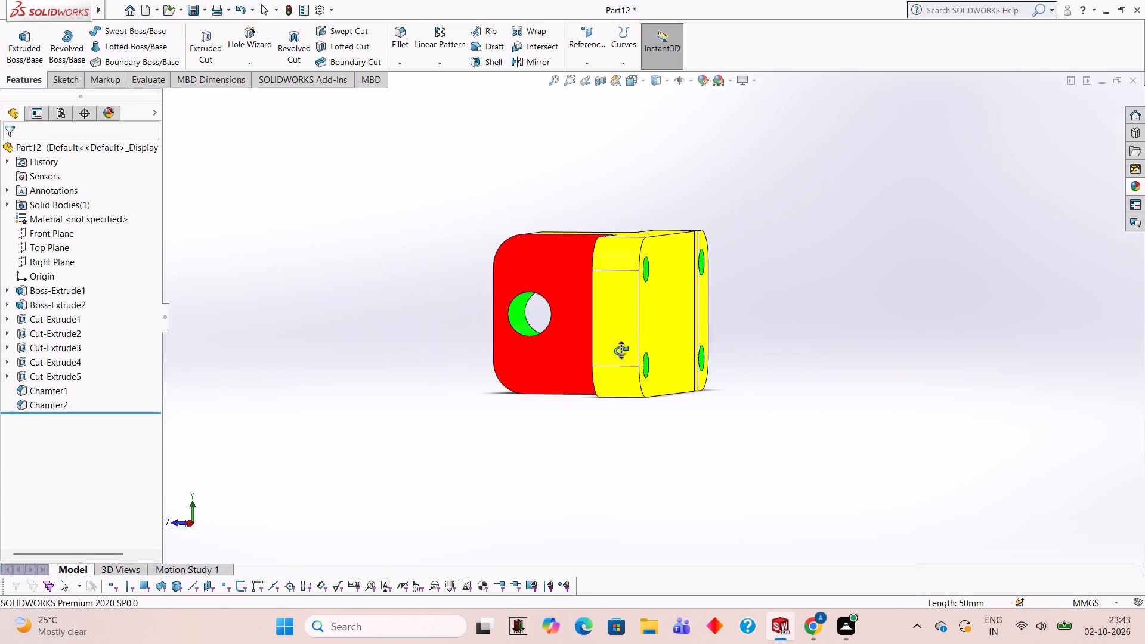
pyautogui.moveTo(621, 351); pyautogui.dragTo(516, 344, button='middle')
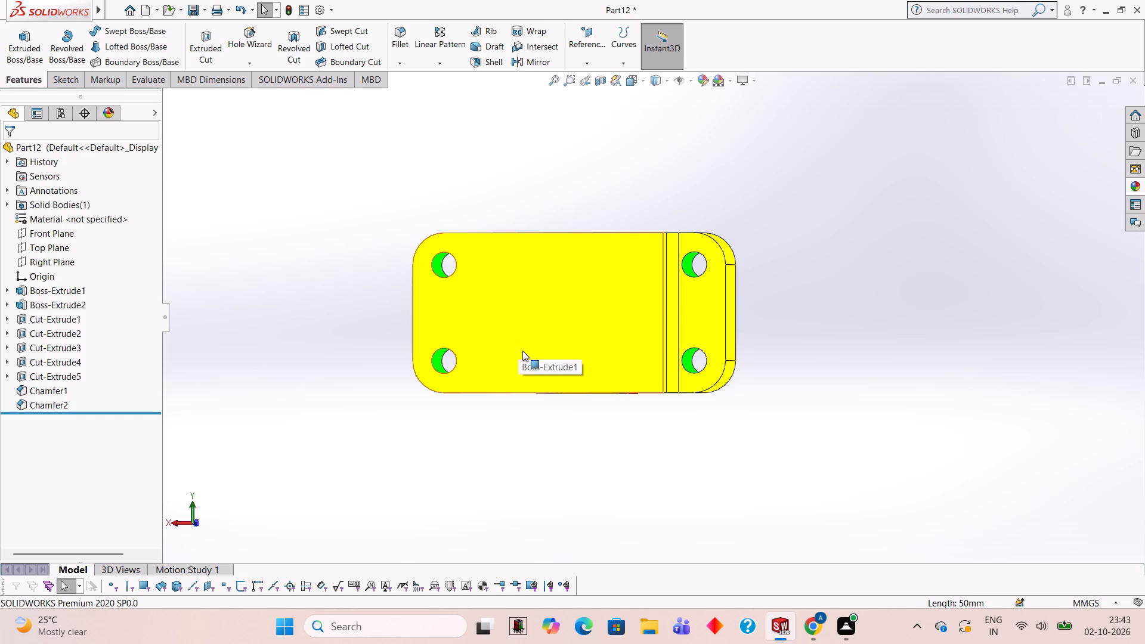
pyautogui.moveTo(876, 240); pyautogui.dragTo(864, 425, button='middle')
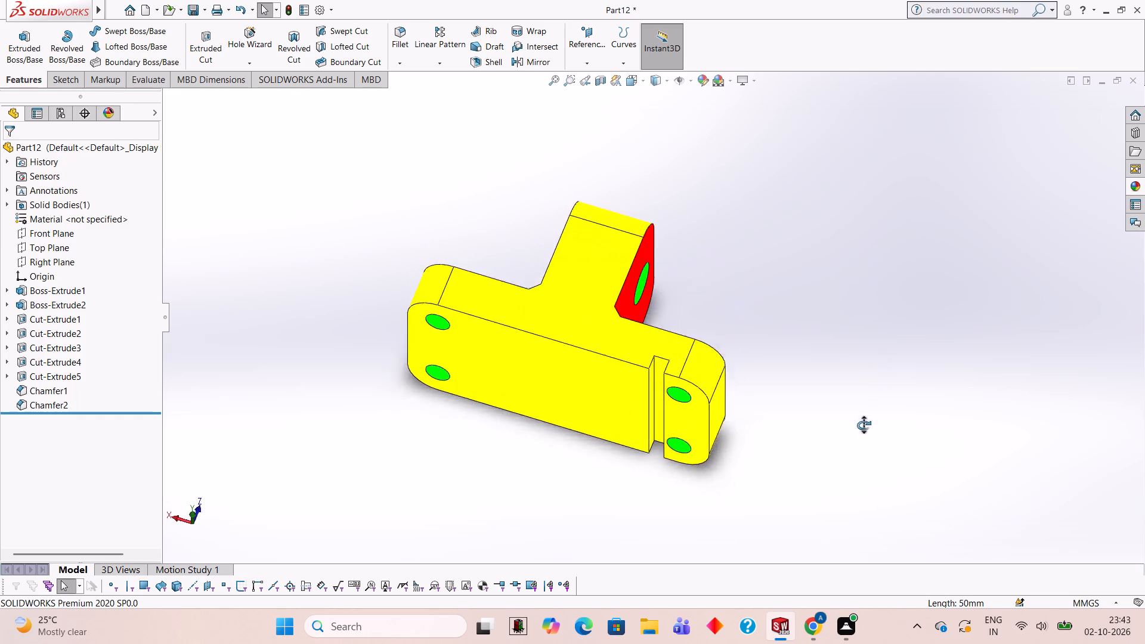
pyautogui.moveTo(864, 425); pyautogui.dragTo(627, 200, button='middle')
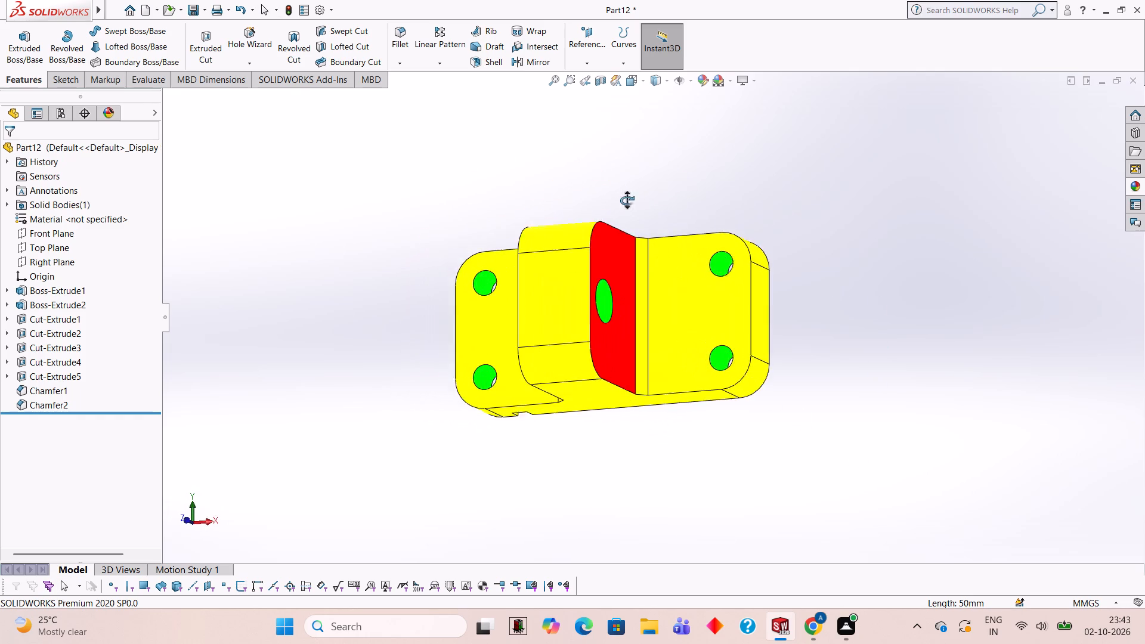
pyautogui.moveTo(627, 200); pyautogui.dragTo(638, 198, button='middle')
pyautogui.middleClick(642, 200)
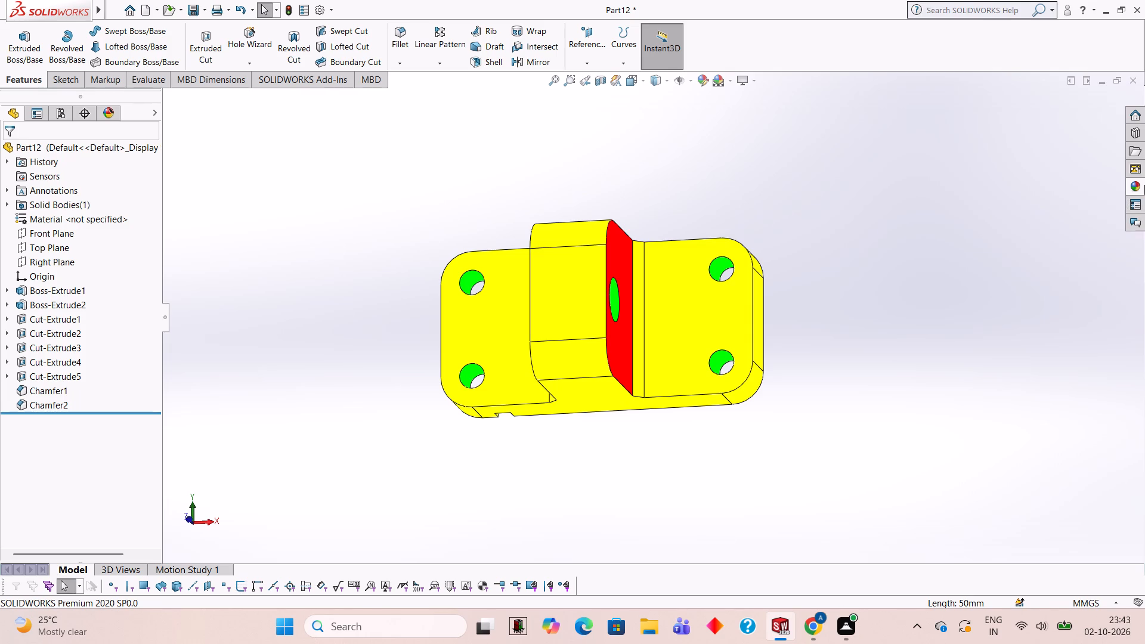
# Apply the Red LED appearance to only the flat end face of the upright, between its two rounded corners.
pyautogui.click(1144, 185)
pyautogui.moveTo(1020, 328); pyautogui.dragTo(577, 287)
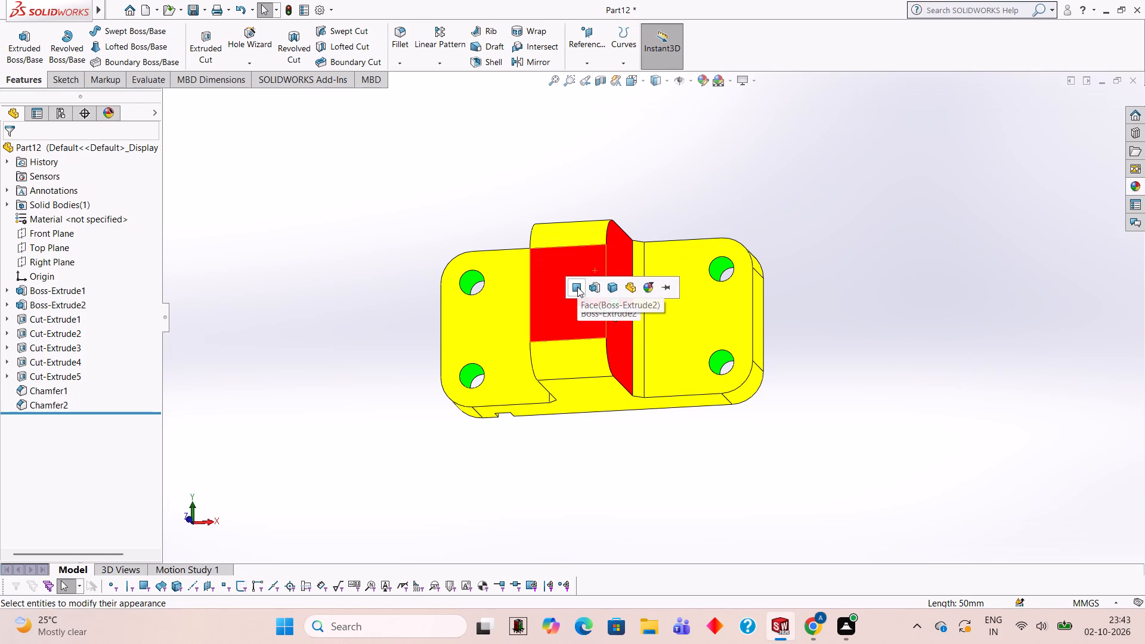
pyautogui.click(577, 287)
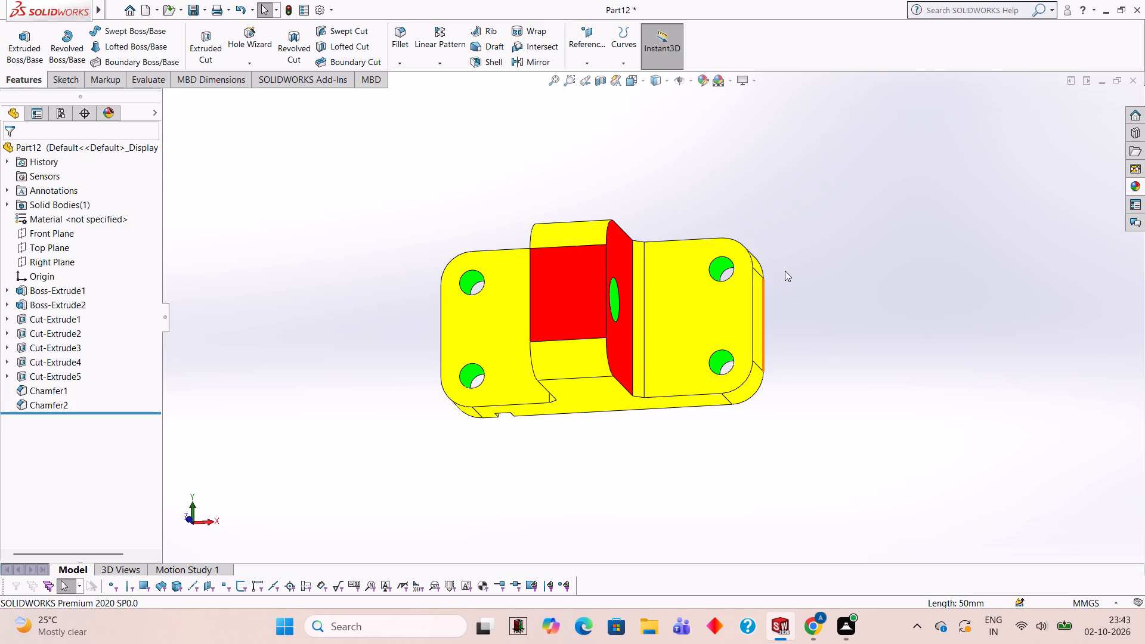
# Apply the Red LED appearance to only the upright's rounded corner face on the +Y side of the flat end face.
pyautogui.moveTo(807, 324); pyautogui.dragTo(823, 391, button='middle')
pyautogui.scroll(-1, 810, 337)
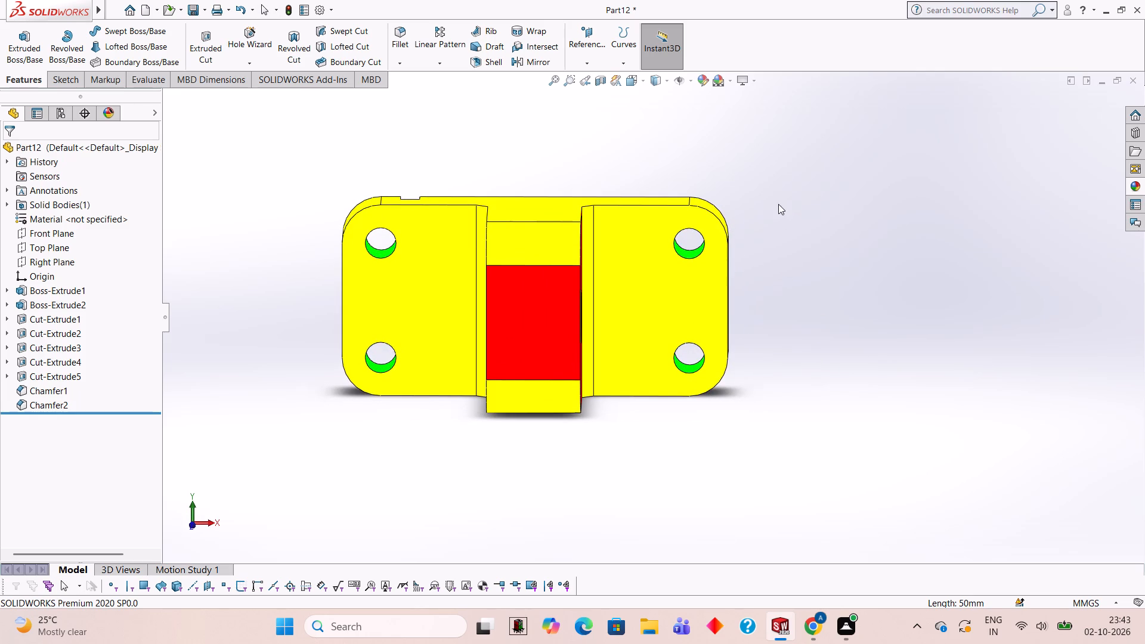
pyautogui.moveTo(782, 219); pyautogui.dragTo(769, 161, button='middle')
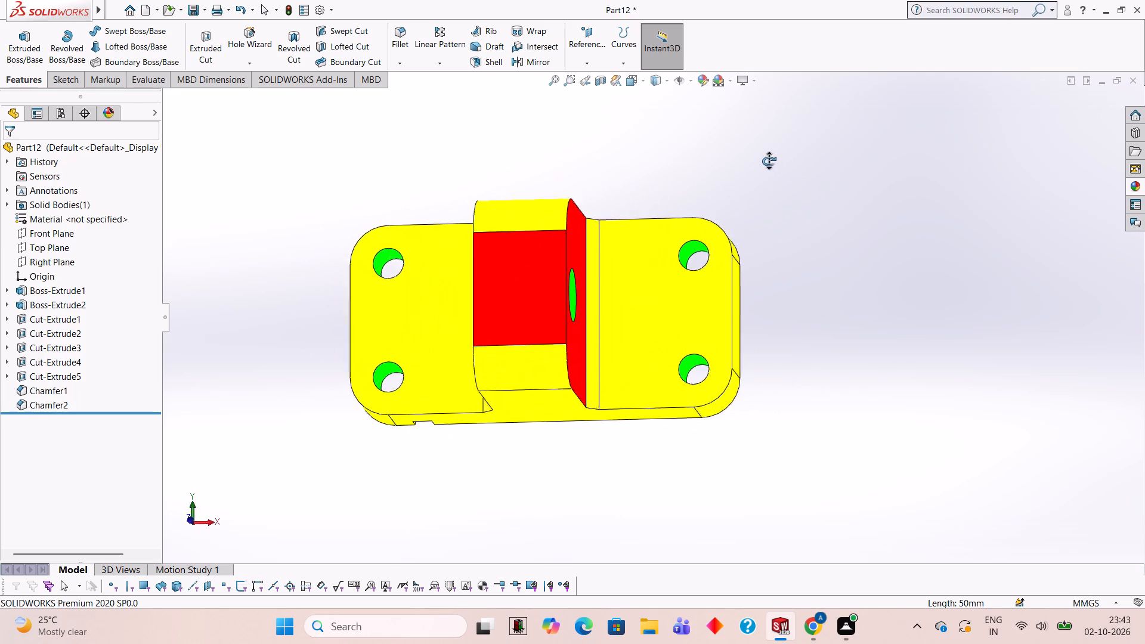
pyautogui.moveTo(769, 161); pyautogui.dragTo(747, 162, button='middle')
pyautogui.moveTo(770, 176); pyautogui.dragTo(814, 223, button='middle')
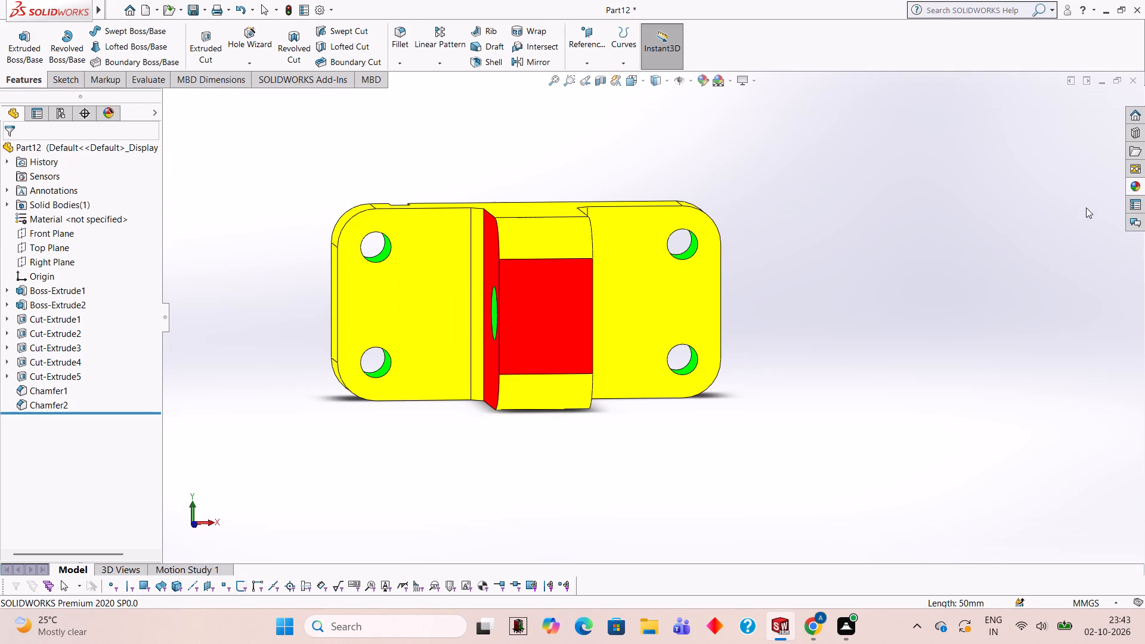
pyautogui.click(1138, 188)
pyautogui.moveTo(1027, 318); pyautogui.dragTo(495, 236)
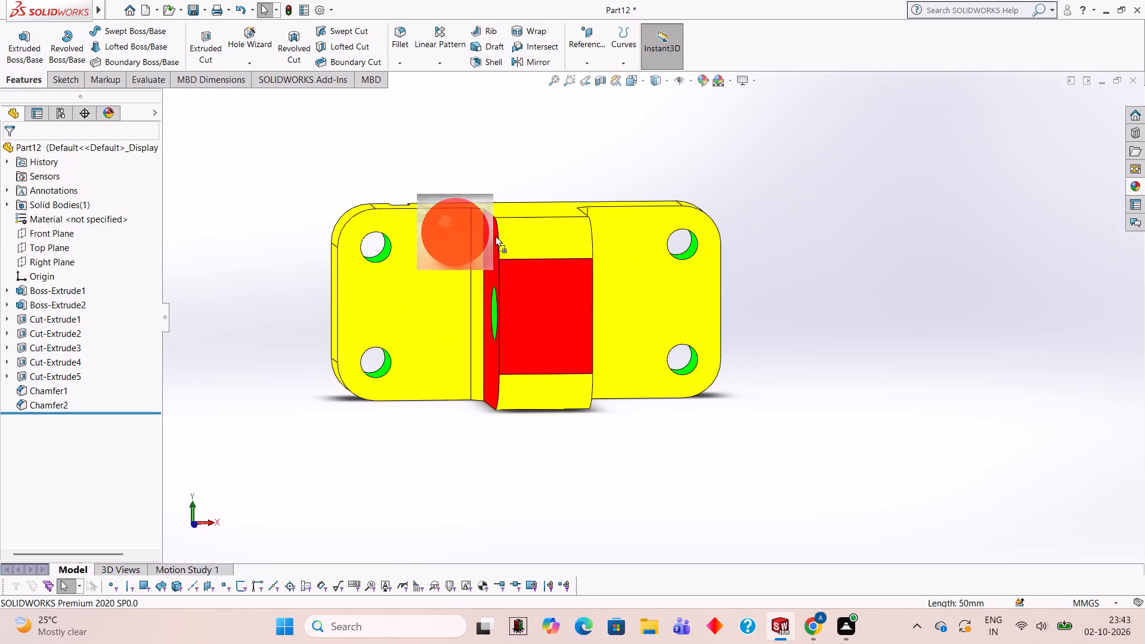
pyautogui.moveTo(495, 236); pyautogui.dragTo(560, 238)
pyautogui.click(560, 238)
# Apply the Red LED appearance to only the upright's remaining rounded corner face, on the -Y side of the flat end face.
pyautogui.moveTo(570, 339); pyautogui.dragTo(577, 260, button='middle')
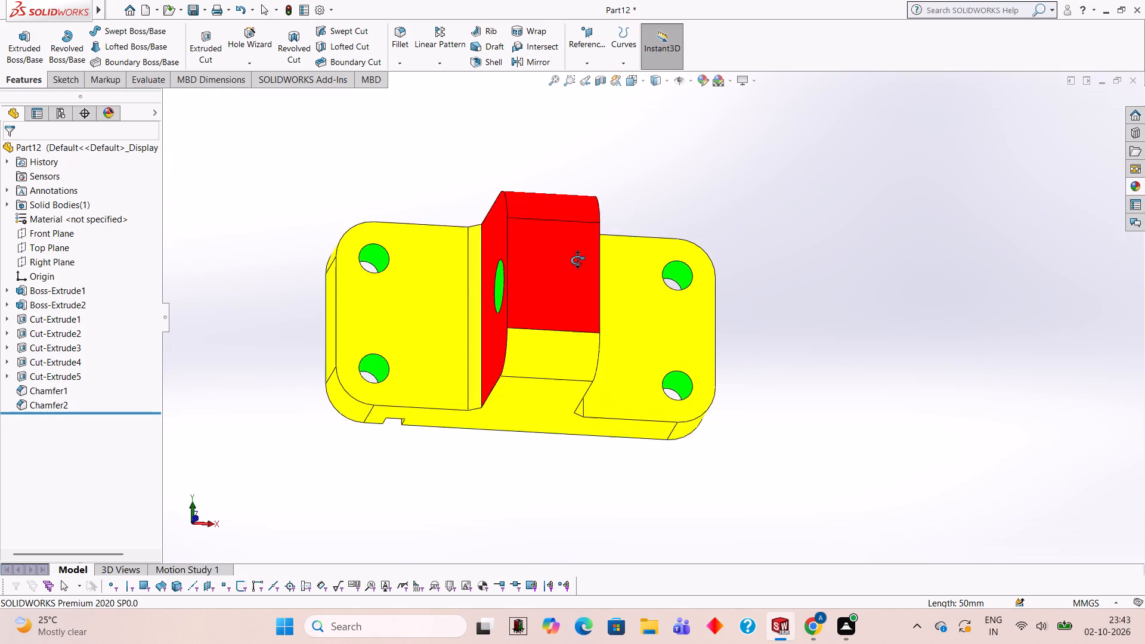
pyautogui.moveTo(577, 260); pyautogui.dragTo(580, 213, button='middle')
pyautogui.click(1139, 188)
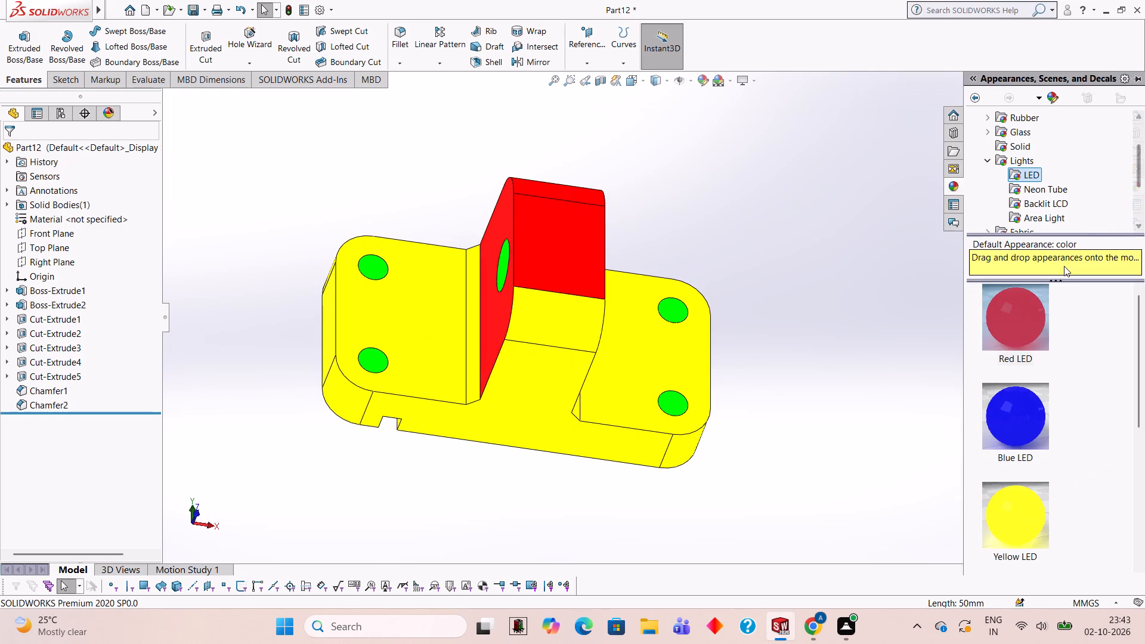
pyautogui.moveTo(1041, 325); pyautogui.dragTo(580, 324)
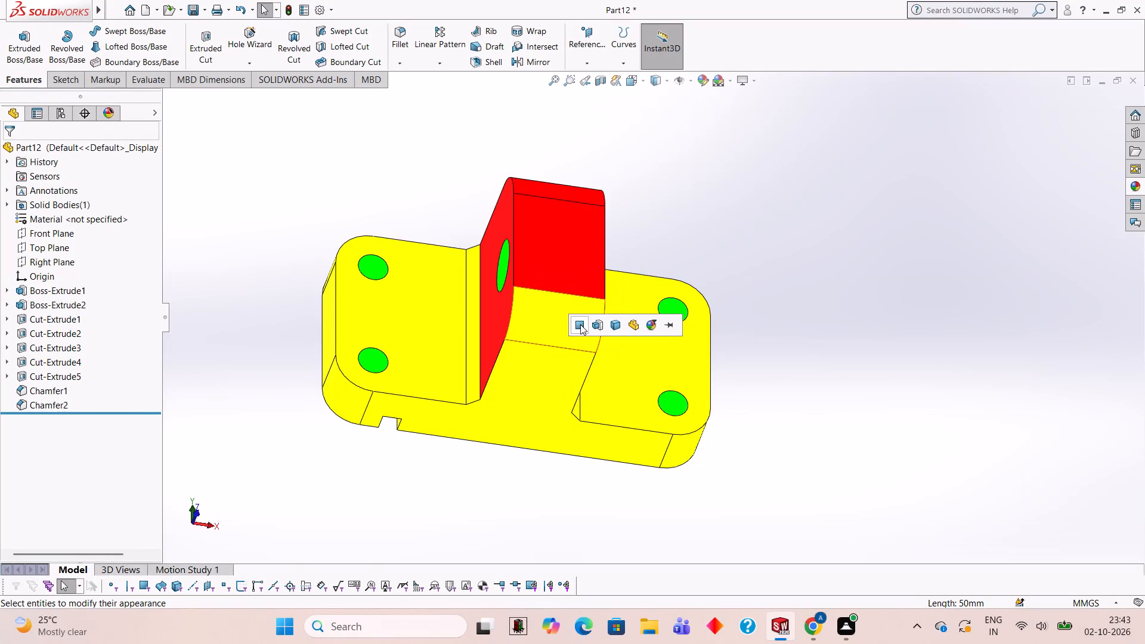
pyautogui.click(580, 324)
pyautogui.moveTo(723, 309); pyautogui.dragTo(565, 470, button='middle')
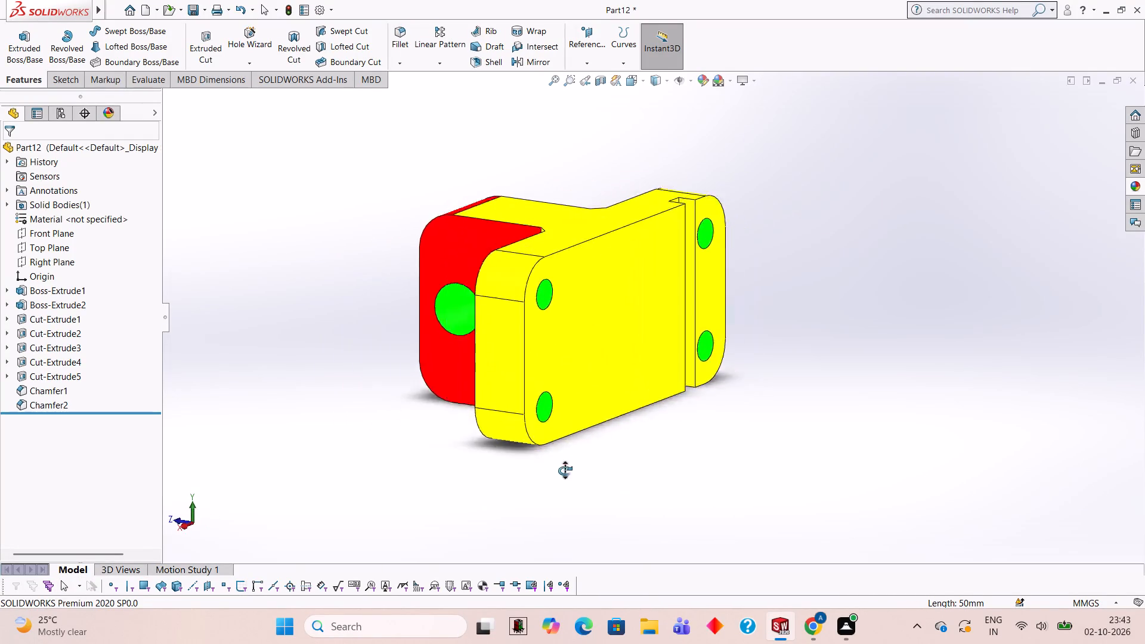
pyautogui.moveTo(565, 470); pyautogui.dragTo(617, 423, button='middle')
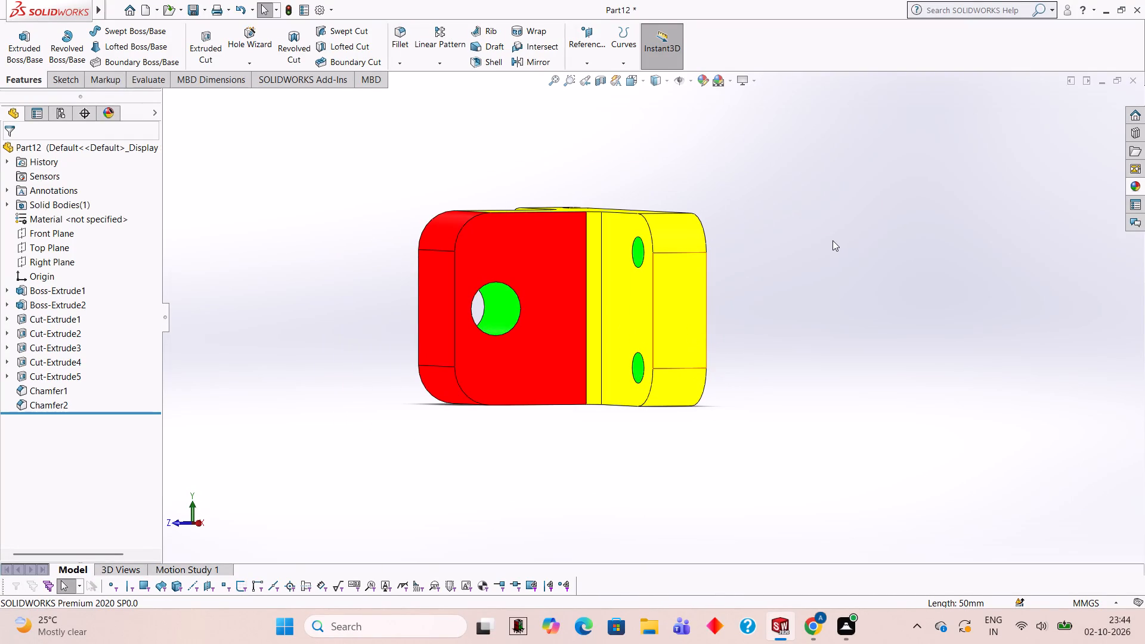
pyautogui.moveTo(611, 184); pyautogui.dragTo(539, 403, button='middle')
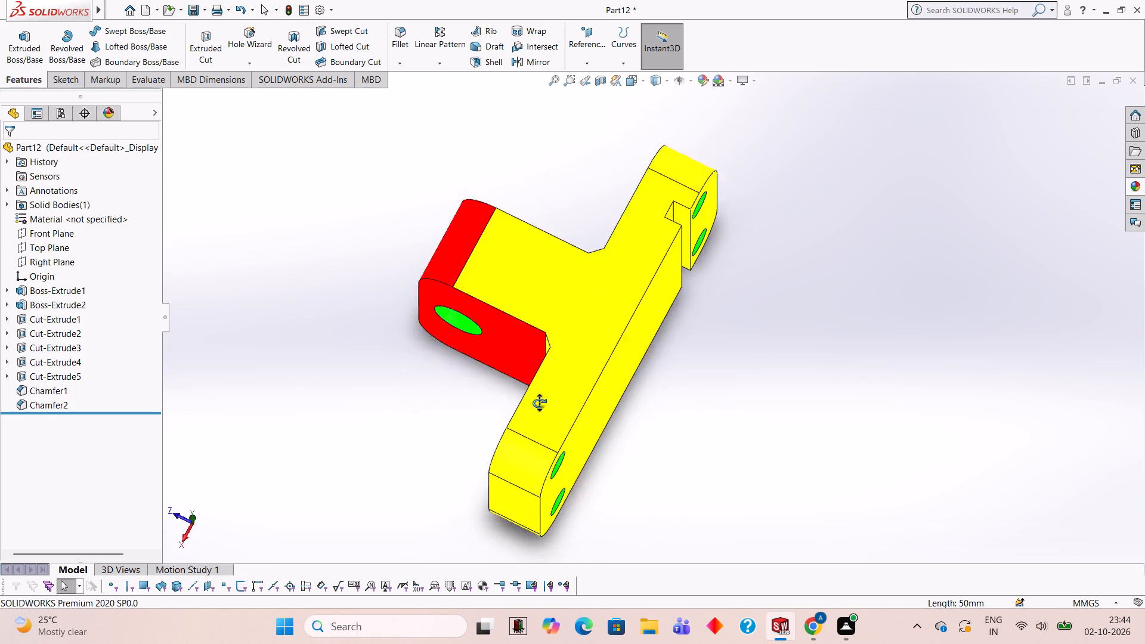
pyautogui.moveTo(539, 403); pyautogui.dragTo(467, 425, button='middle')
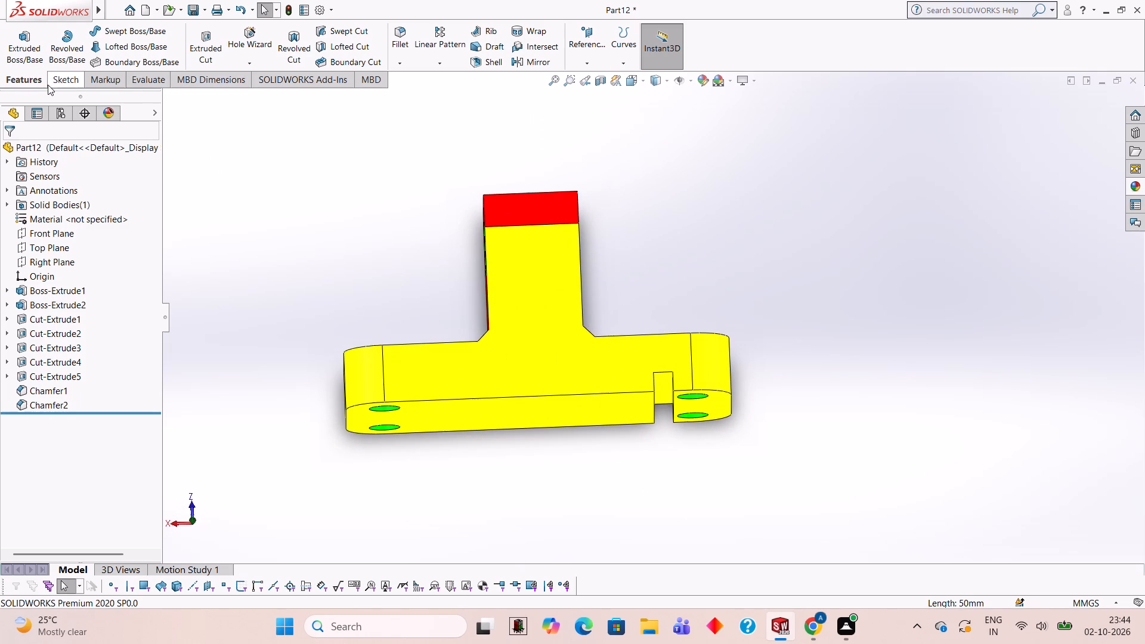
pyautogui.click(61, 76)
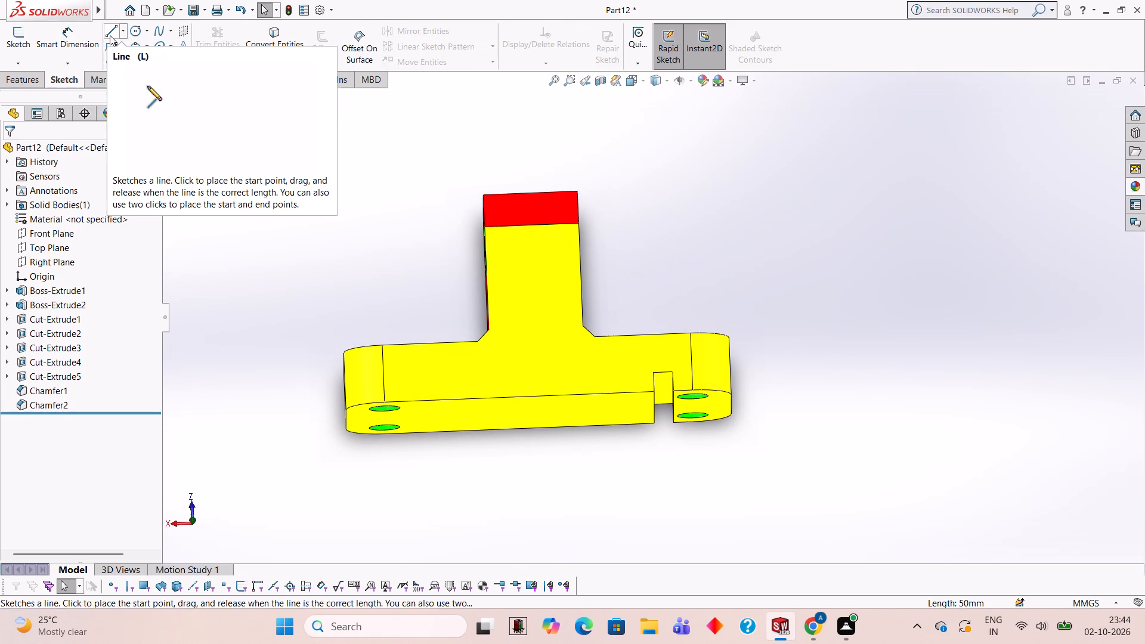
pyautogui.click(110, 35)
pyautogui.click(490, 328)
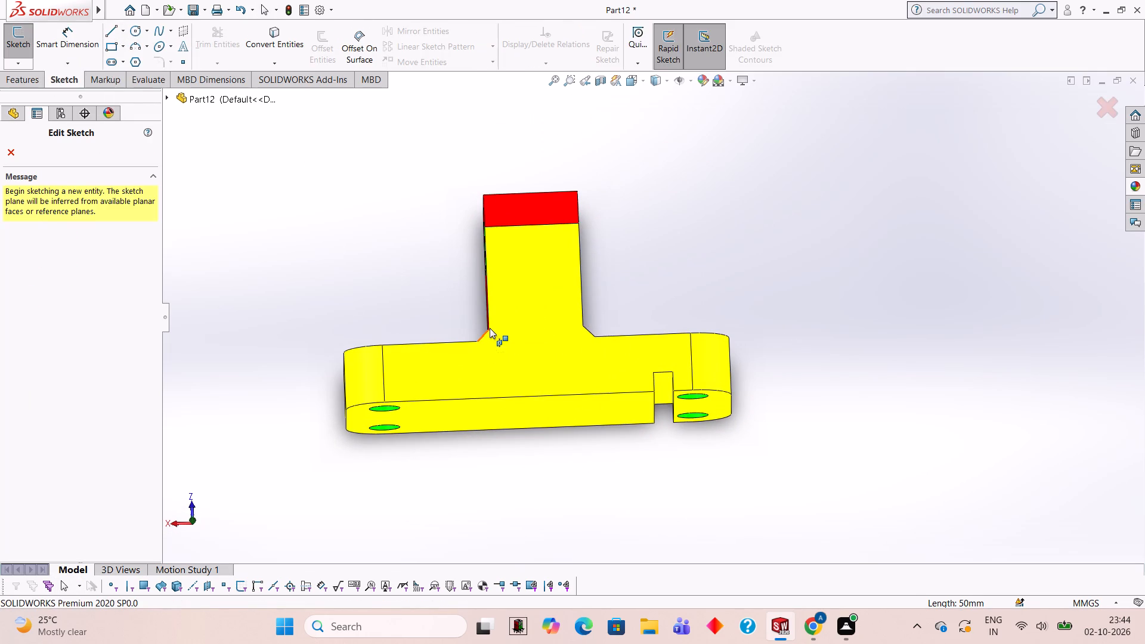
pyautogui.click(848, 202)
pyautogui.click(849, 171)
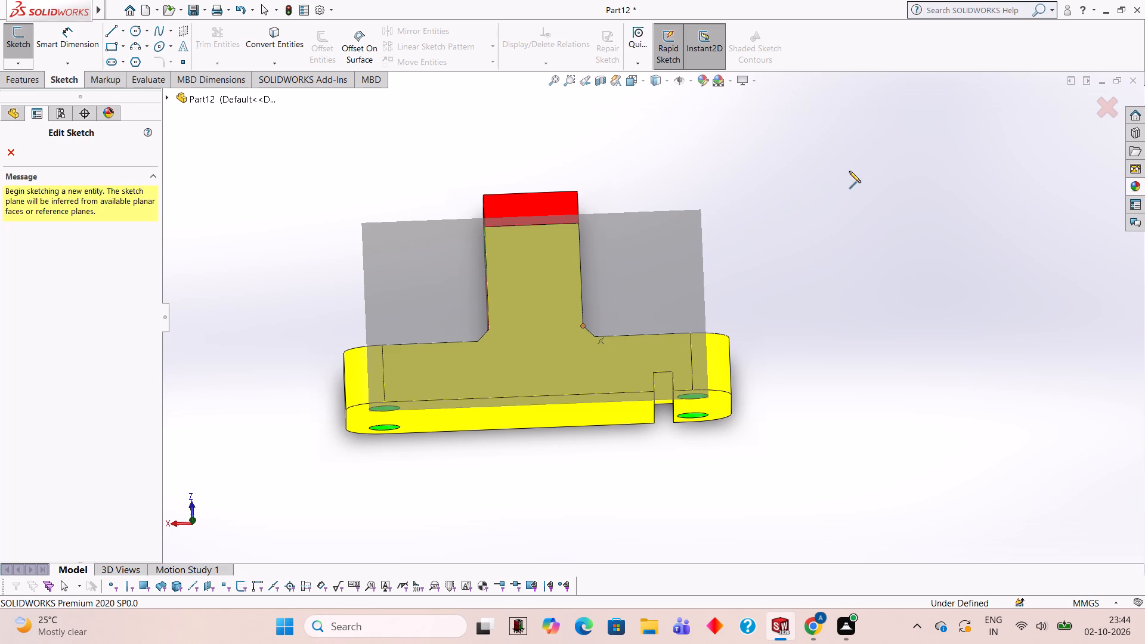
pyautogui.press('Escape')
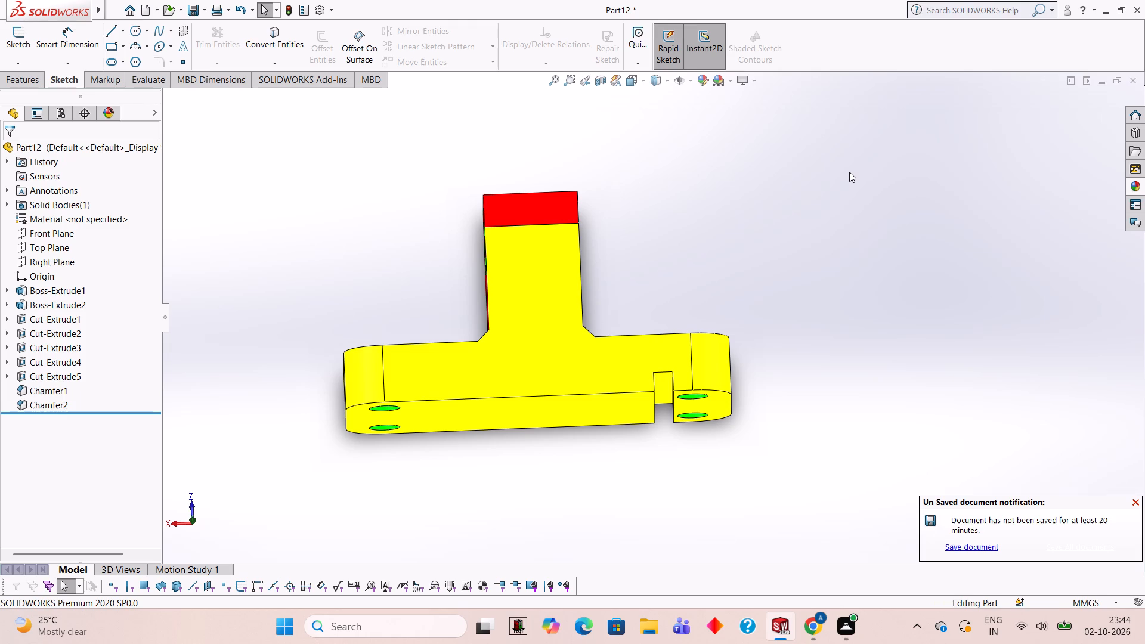
# Examine the coloured part from several sides, checking the red upright end and rounded corners, the yellow base and the green holes.
pyautogui.moveTo(734, 222); pyautogui.dragTo(868, 258, button='middle')
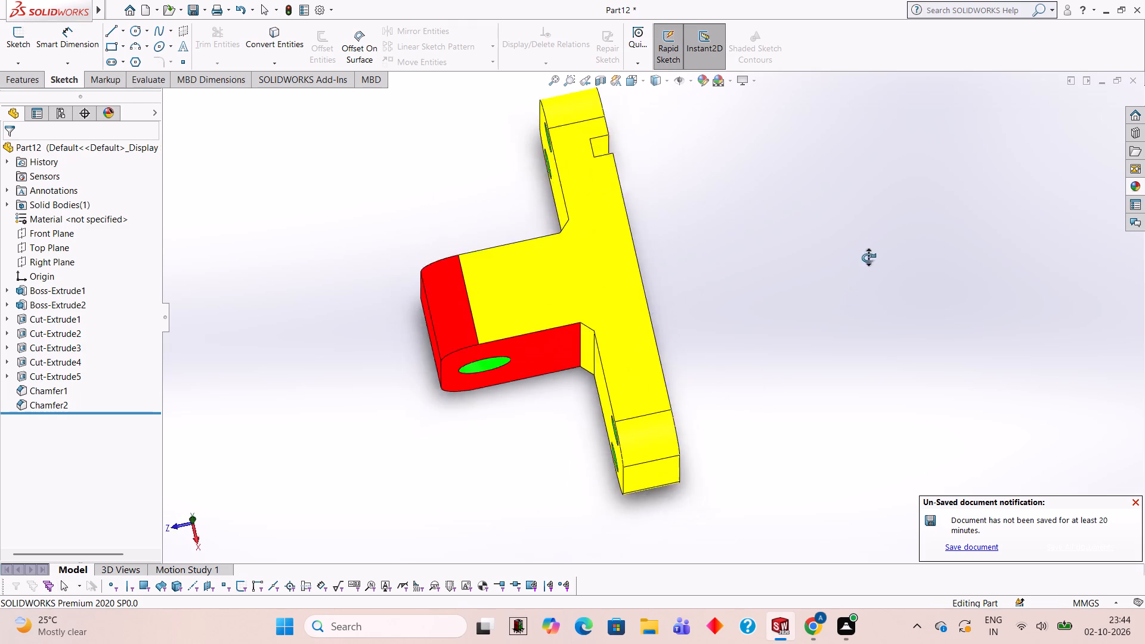
pyautogui.moveTo(868, 258); pyautogui.dragTo(869, 237, button='middle')
pyautogui.moveTo(803, 311); pyautogui.dragTo(864, 221, button='middle')
pyautogui.moveTo(782, 389); pyautogui.dragTo(829, 210, button='middle')
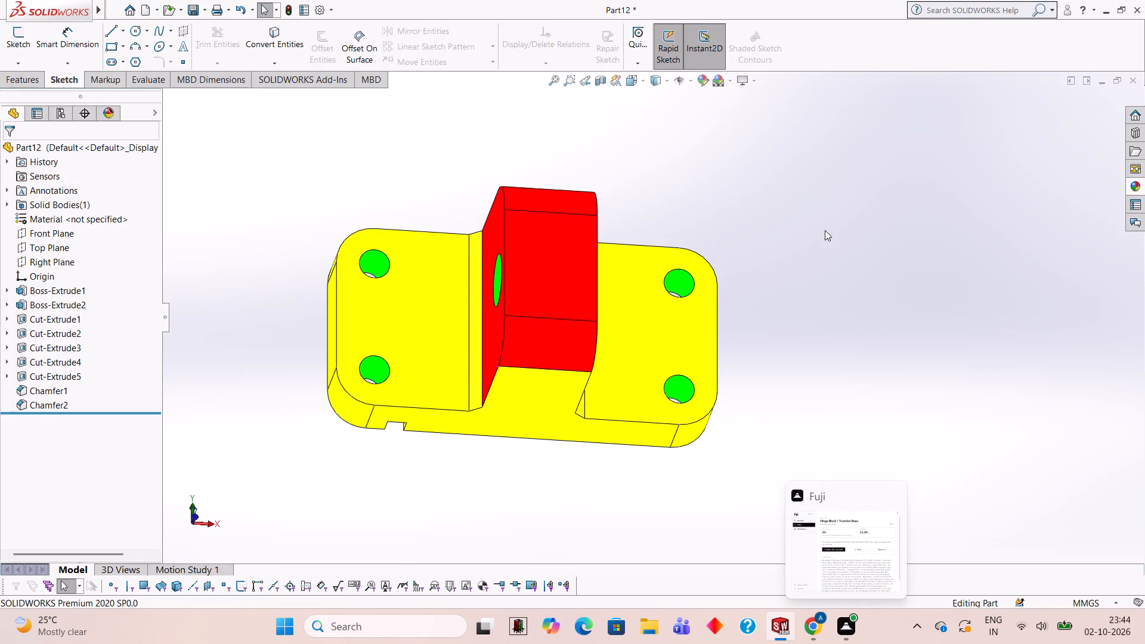
pyautogui.scroll(1, 791, 271)
pyautogui.scroll(-1, 769, 278)
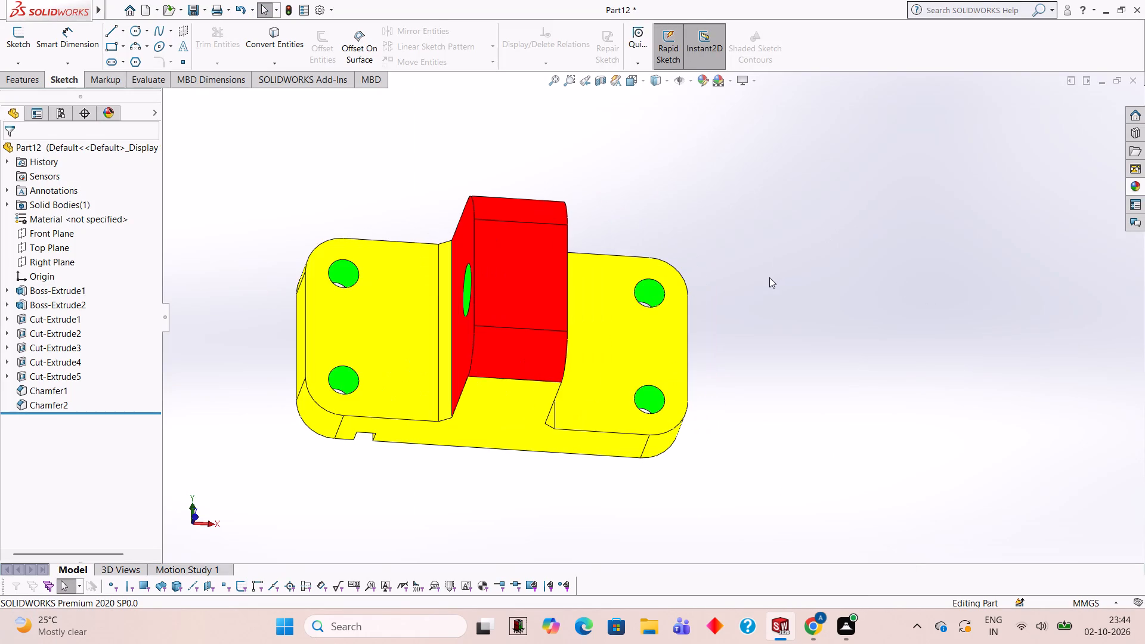
pyautogui.moveTo(769, 282); pyautogui.dragTo(756, 204, button='middle')
pyautogui.scroll(1, 753, 238)
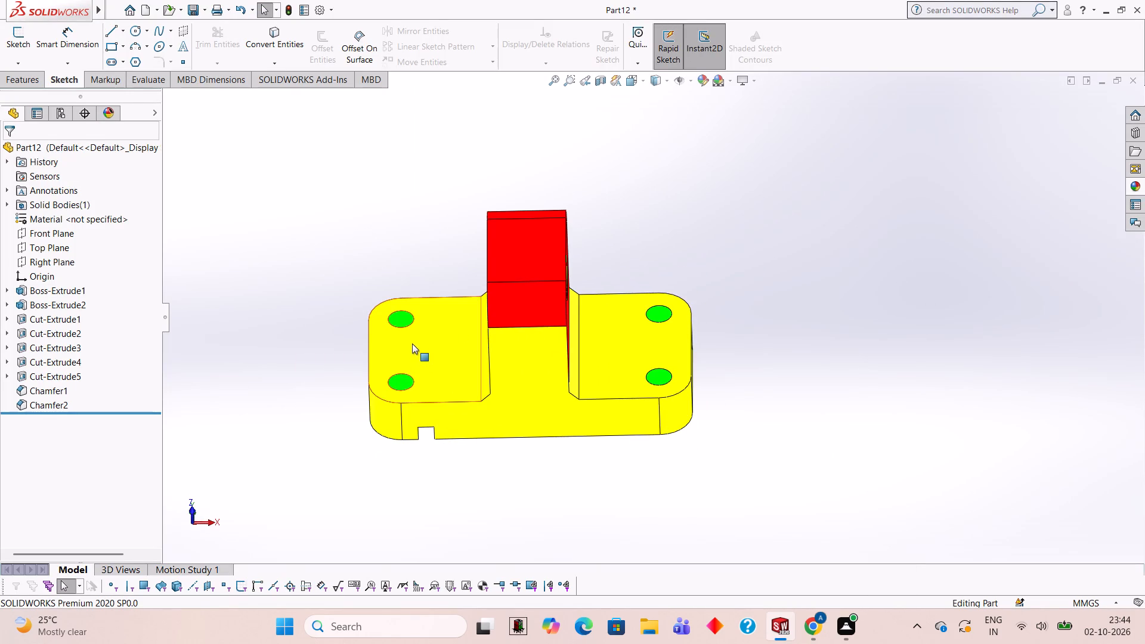
pyautogui.scroll(-1, 412, 342)
pyautogui.scroll(1, 413, 339)
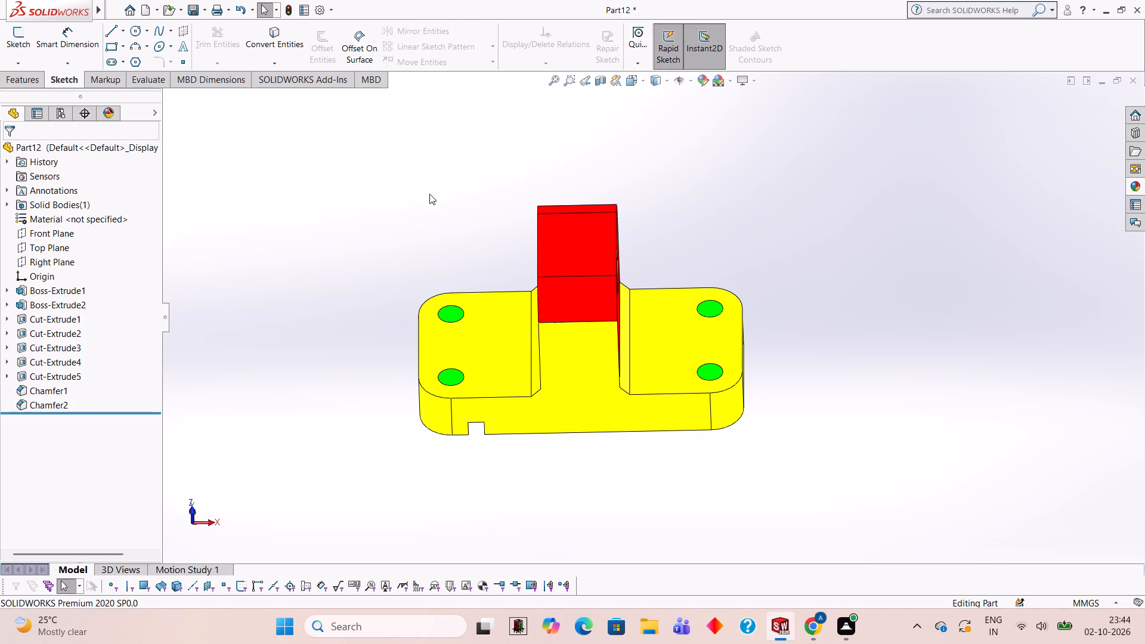
# Save the part in the Documents folder under the file name HING.
pyautogui.hotkey('ctrl', 's')
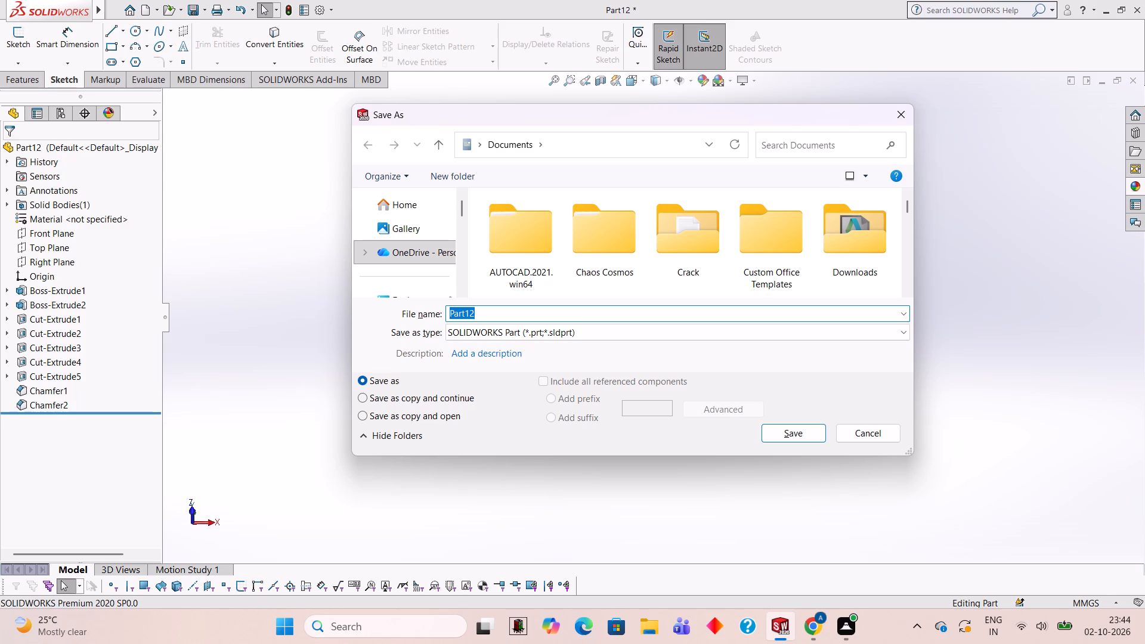
pyautogui.write('HING')
pyautogui.press('Return')
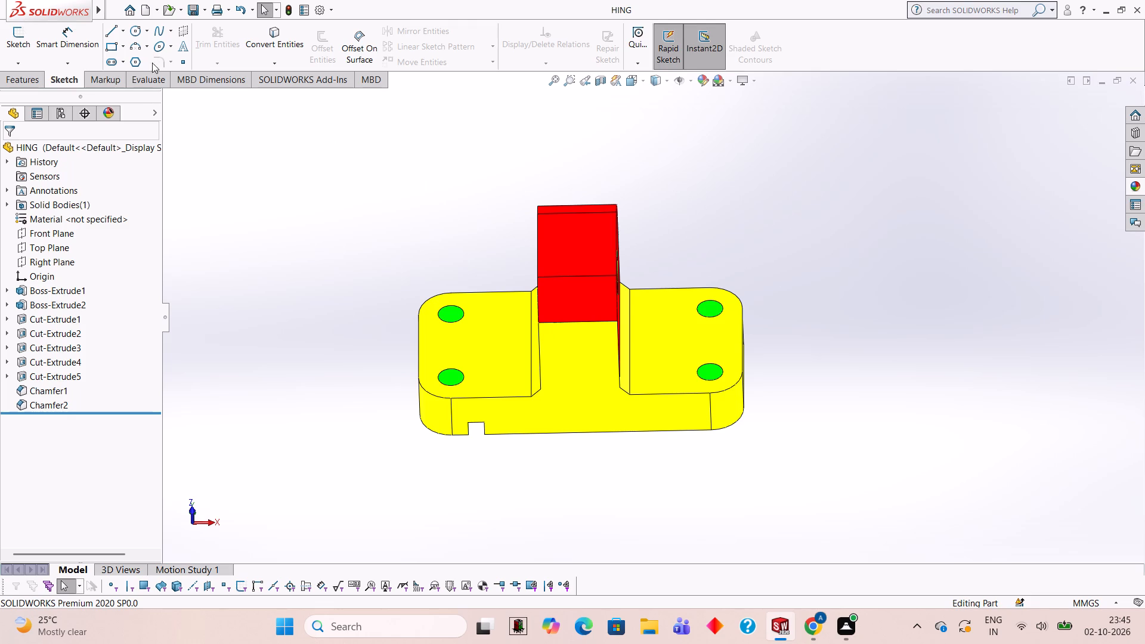
# Save a copy of the part as HING in Adobe Portable Document Format (*.pdf) in the Documents folder.
pyautogui.click(205, 5)
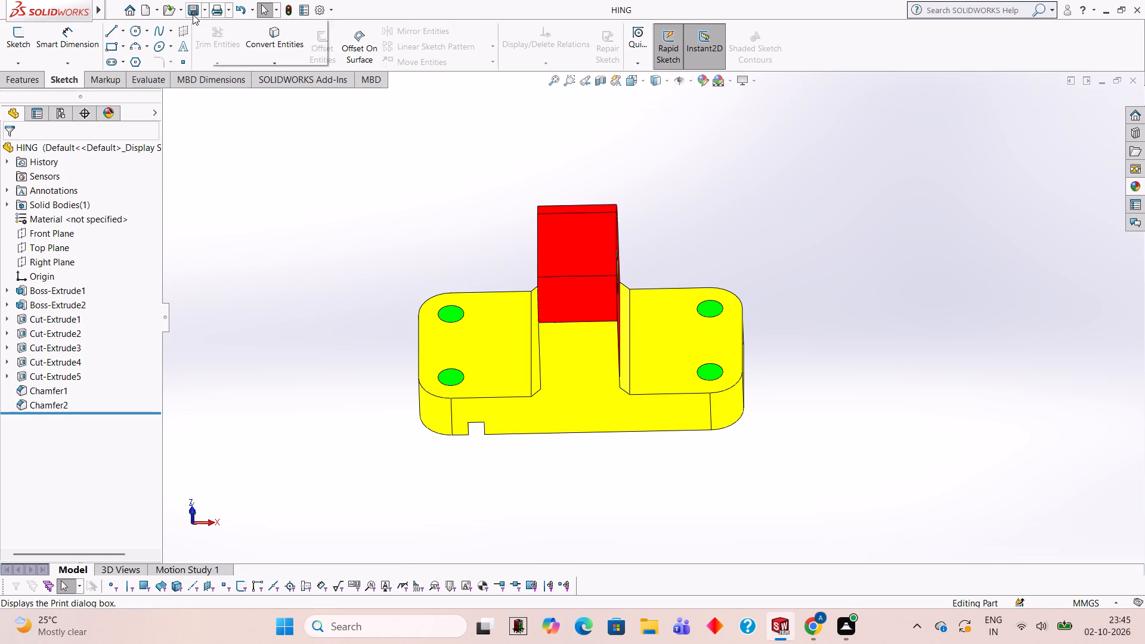
pyautogui.click(205, 10)
pyautogui.click(204, 10)
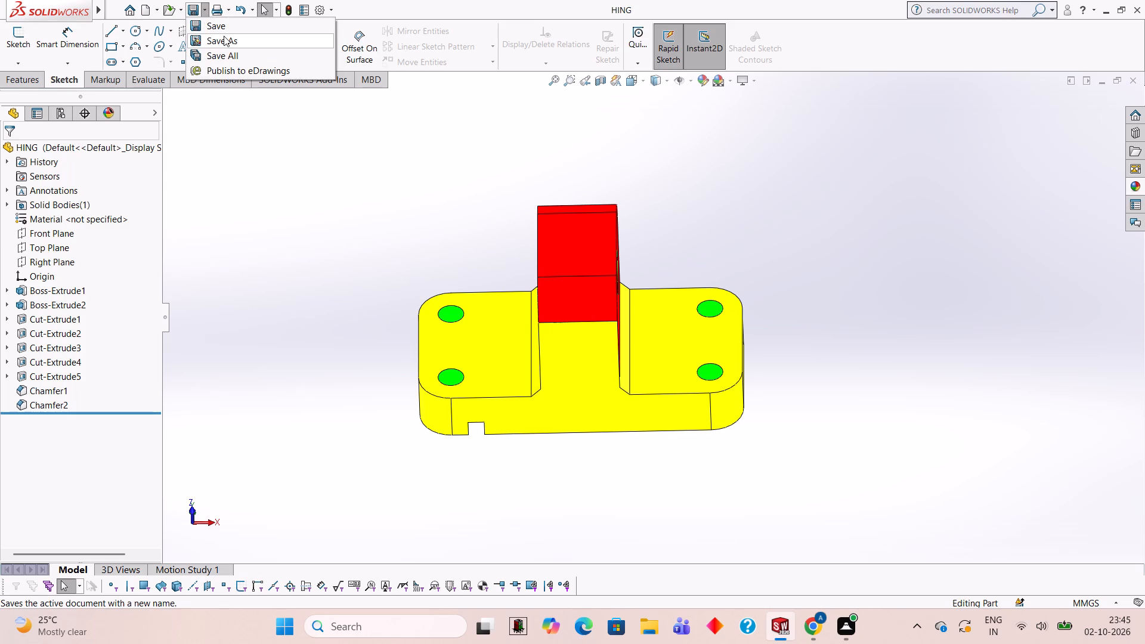
pyautogui.click(224, 36)
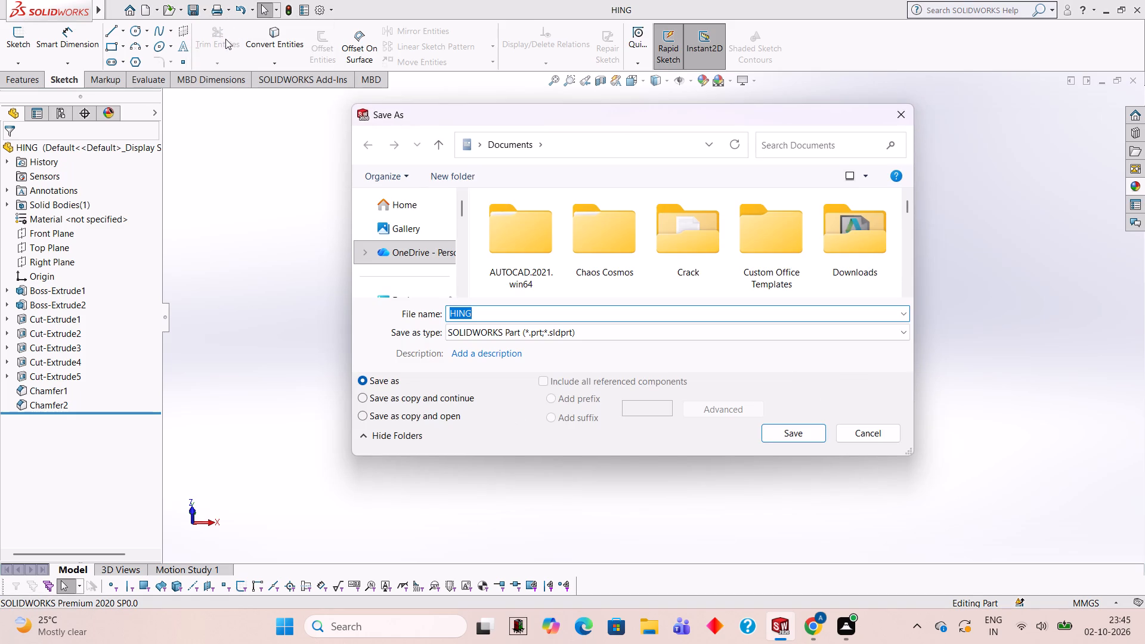
pyautogui.click(684, 333)
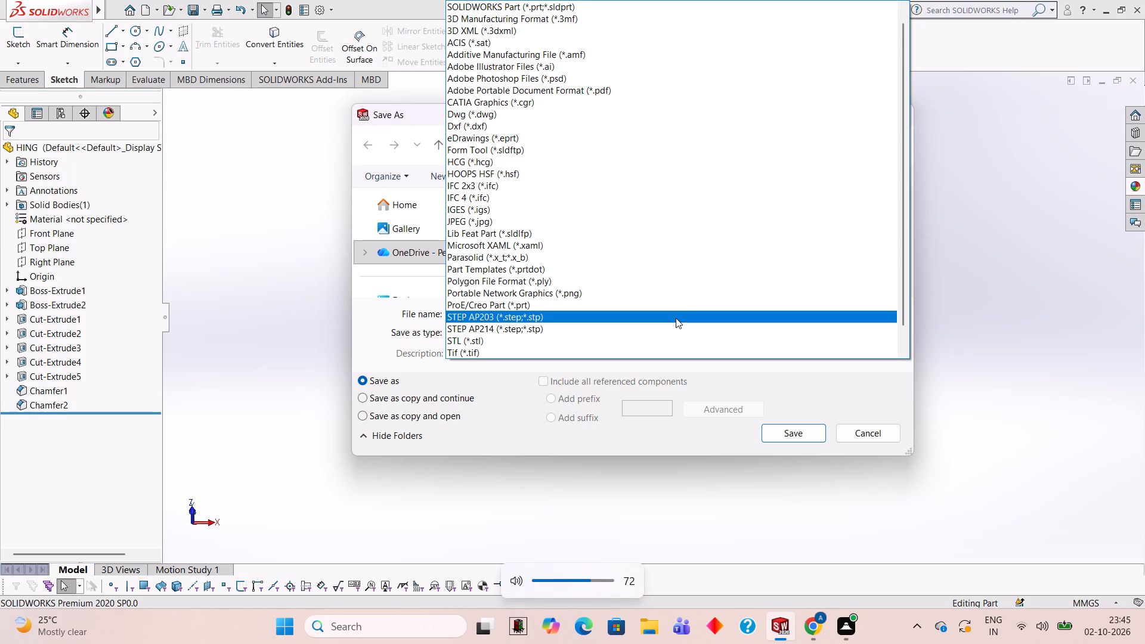
pyautogui.click(636, 88)
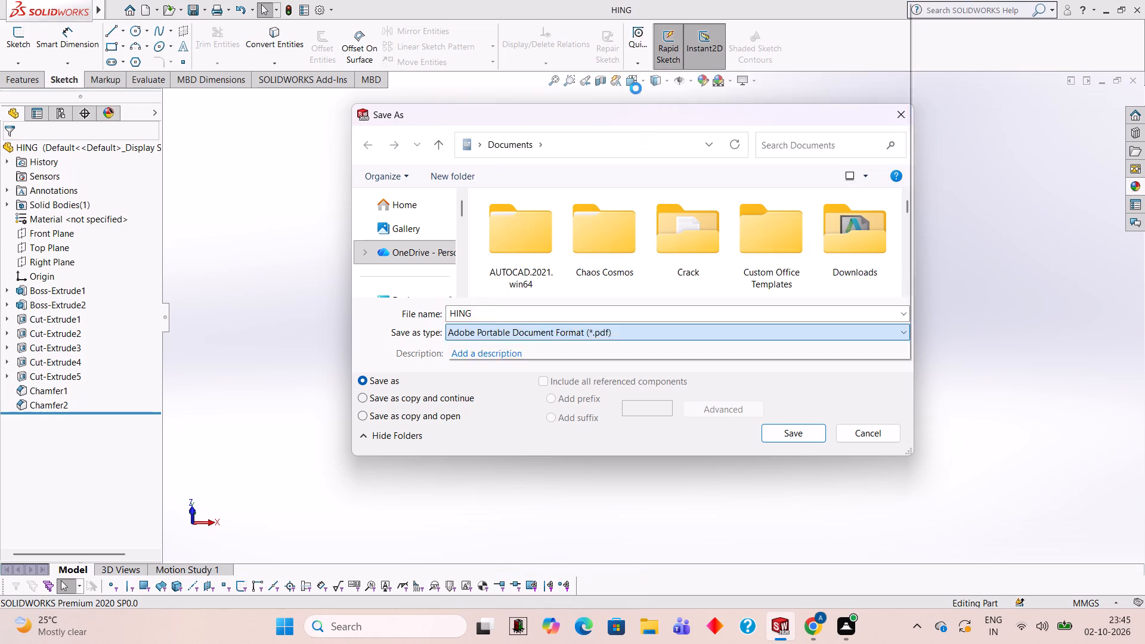
pyautogui.click(789, 465)
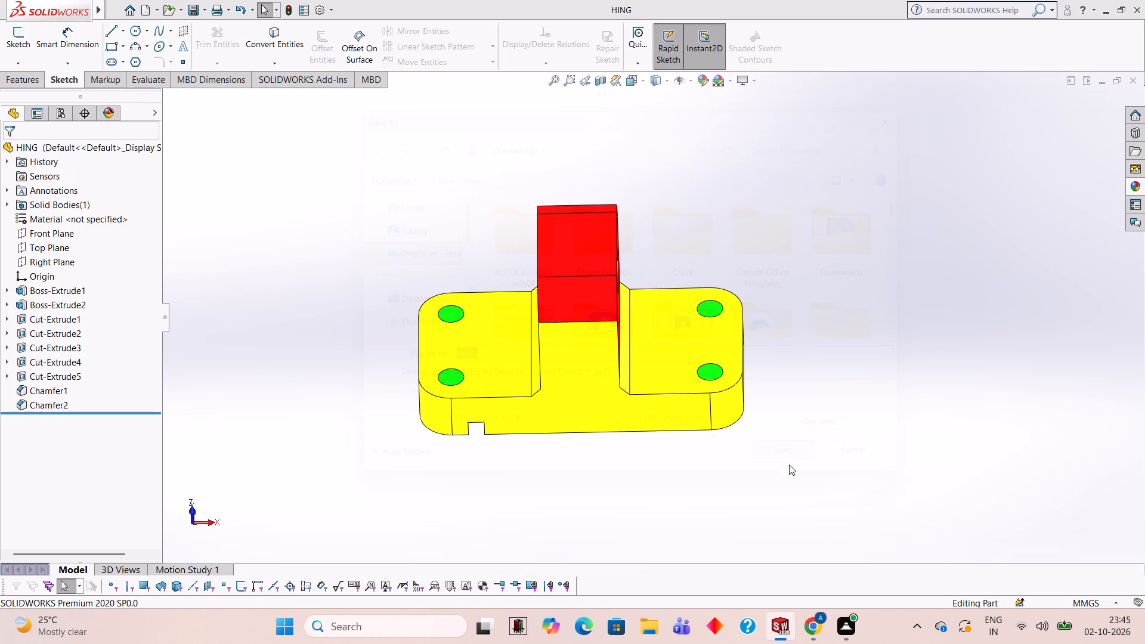